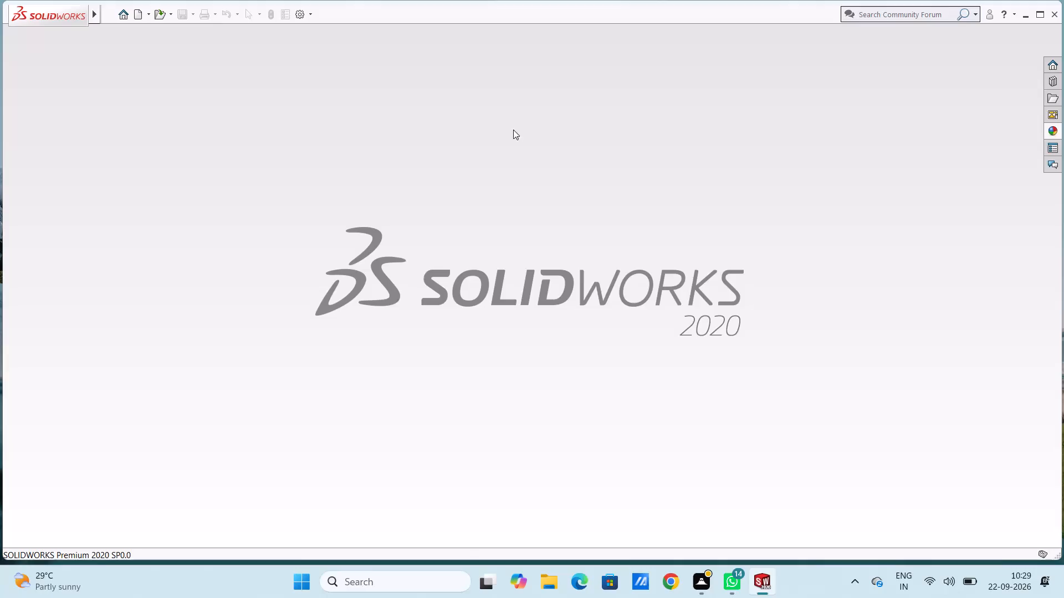
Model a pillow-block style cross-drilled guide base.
Create a new part document.
left_click(136, 17)
left_click(441, 436)
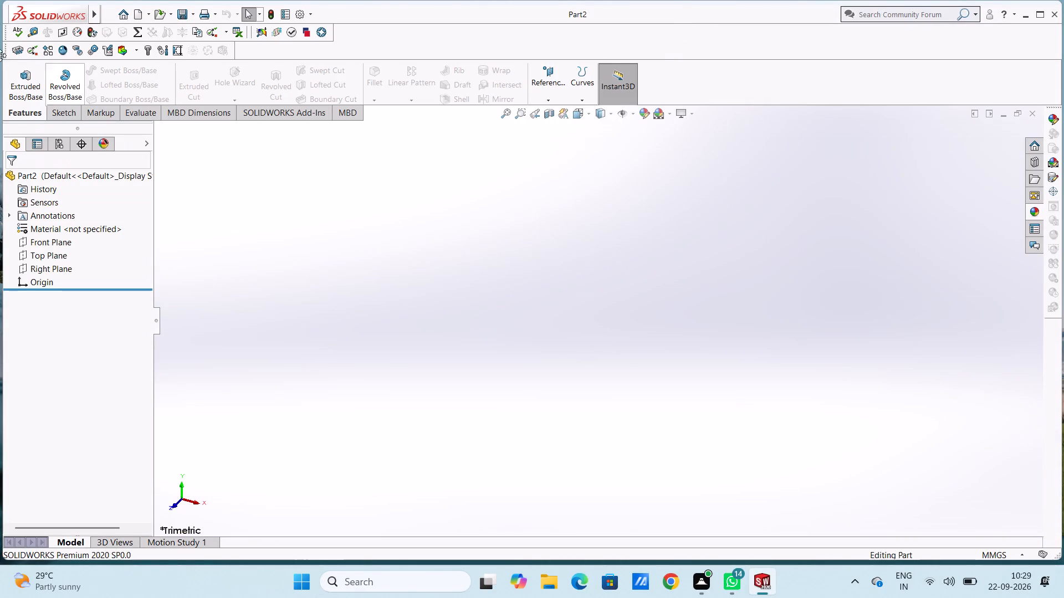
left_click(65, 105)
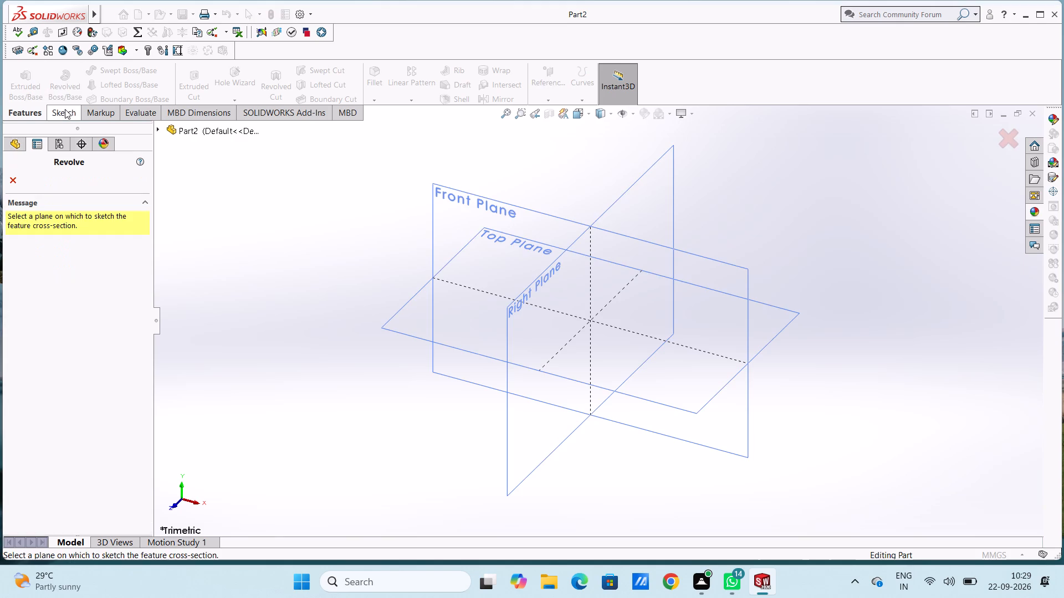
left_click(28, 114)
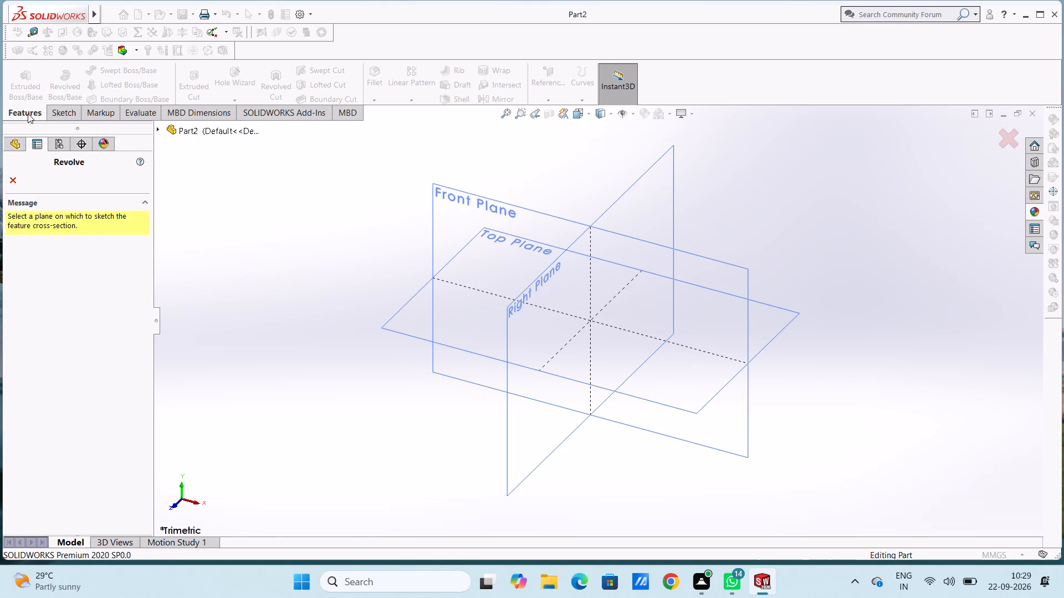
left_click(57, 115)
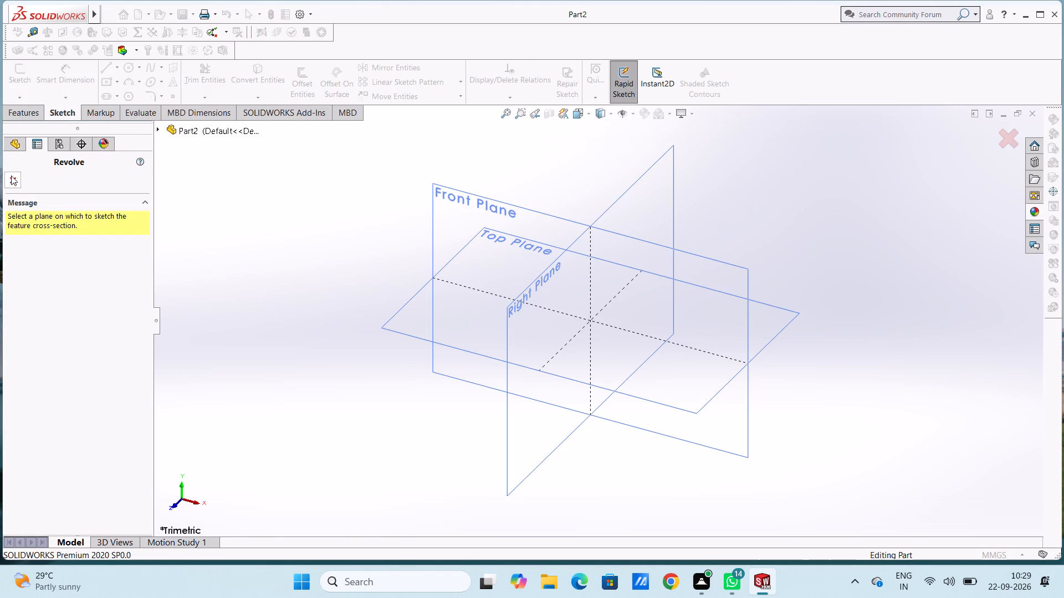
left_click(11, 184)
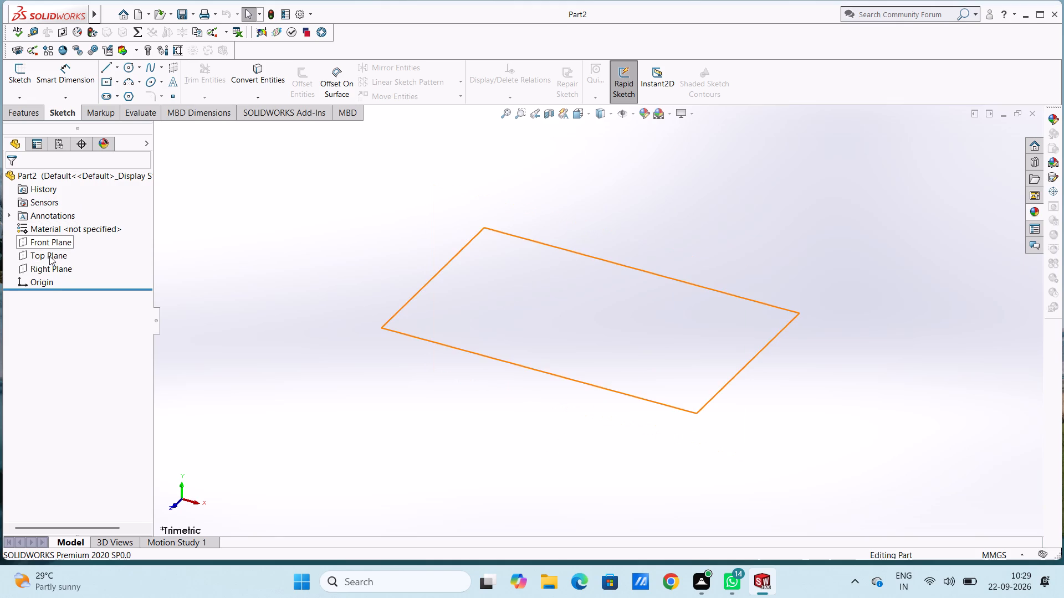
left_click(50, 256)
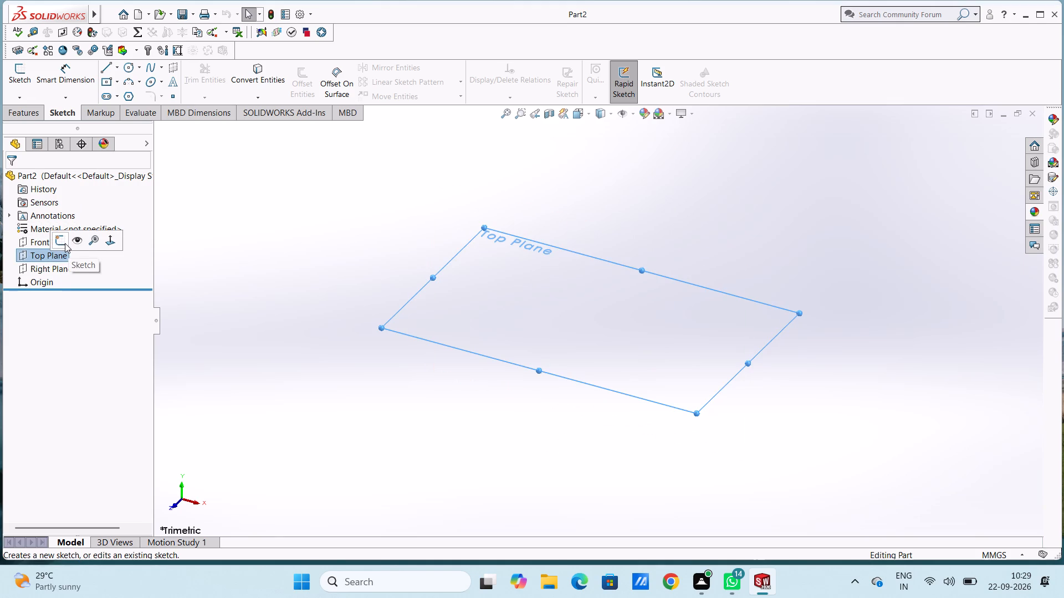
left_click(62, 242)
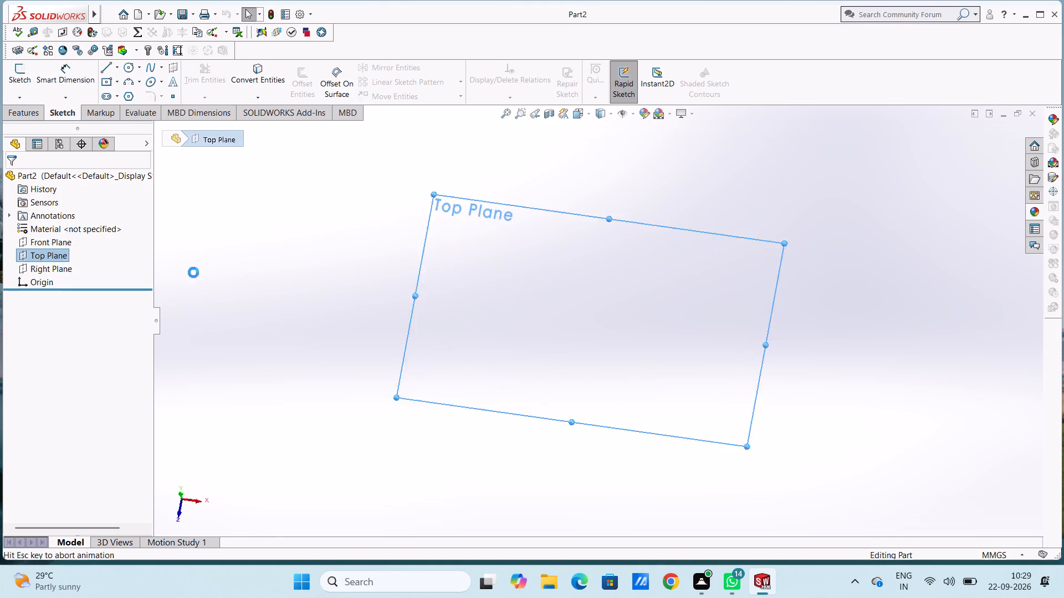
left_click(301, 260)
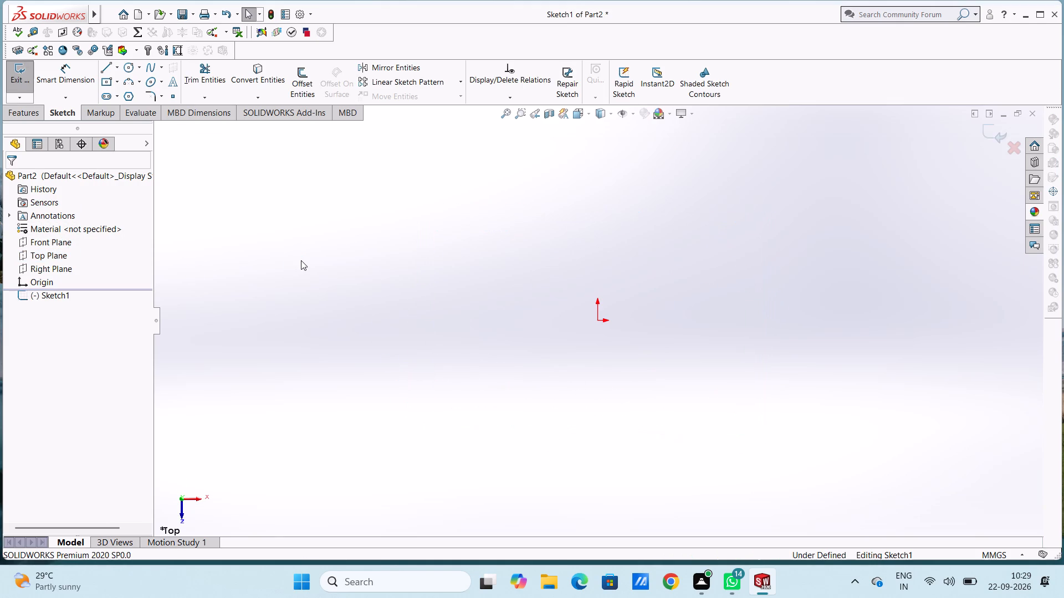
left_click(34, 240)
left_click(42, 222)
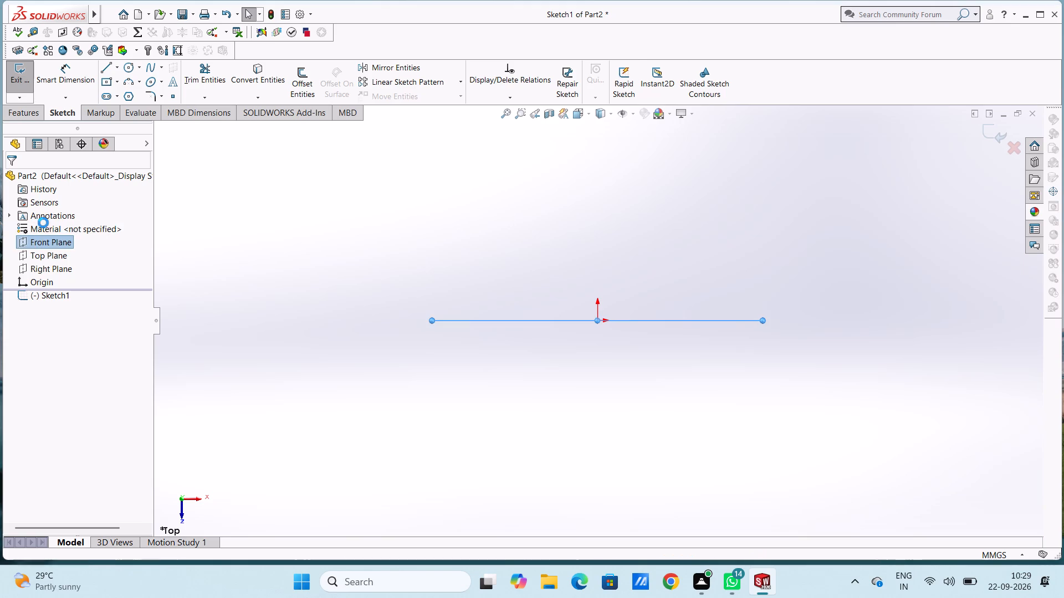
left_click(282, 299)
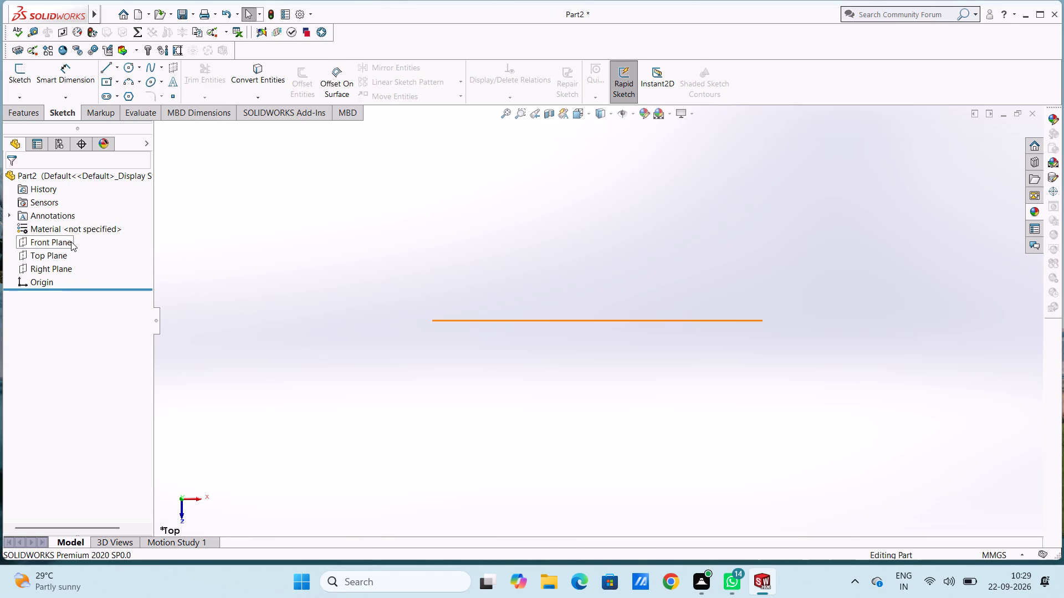
Sketch a corner rectangle on the Front Plane, 100 mm high and 60 mm wide, with its lower-right corner at the origin.
left_click(71, 241)
left_click(80, 226)
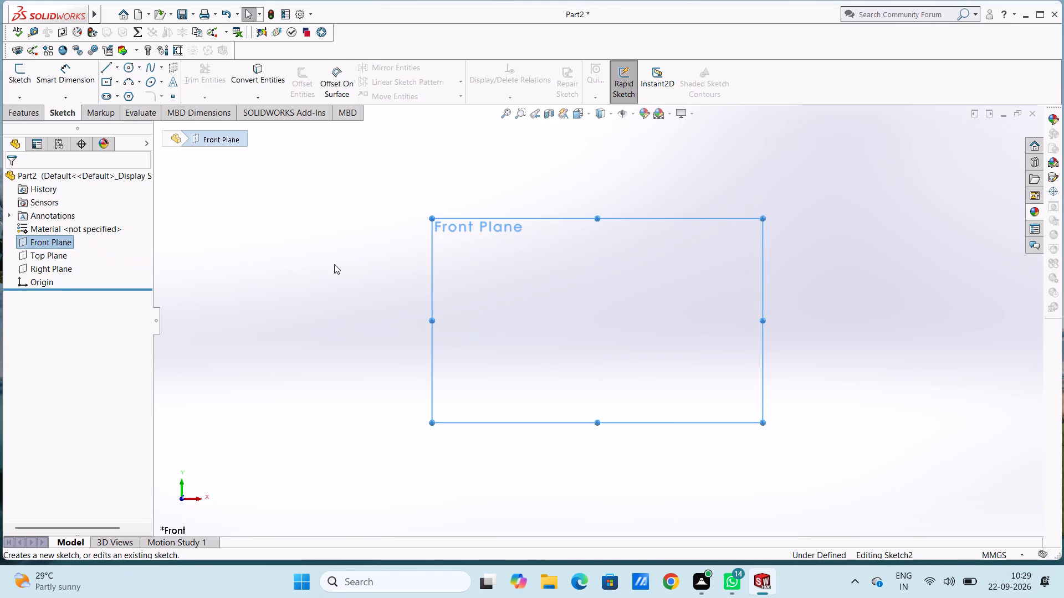
left_click(334, 264)
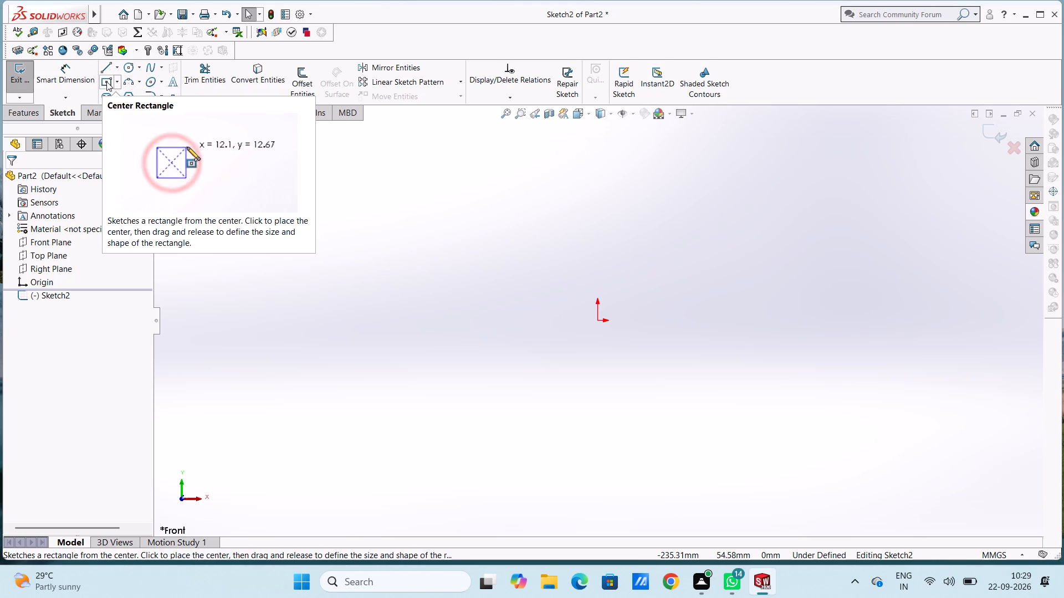
left_click(119, 82)
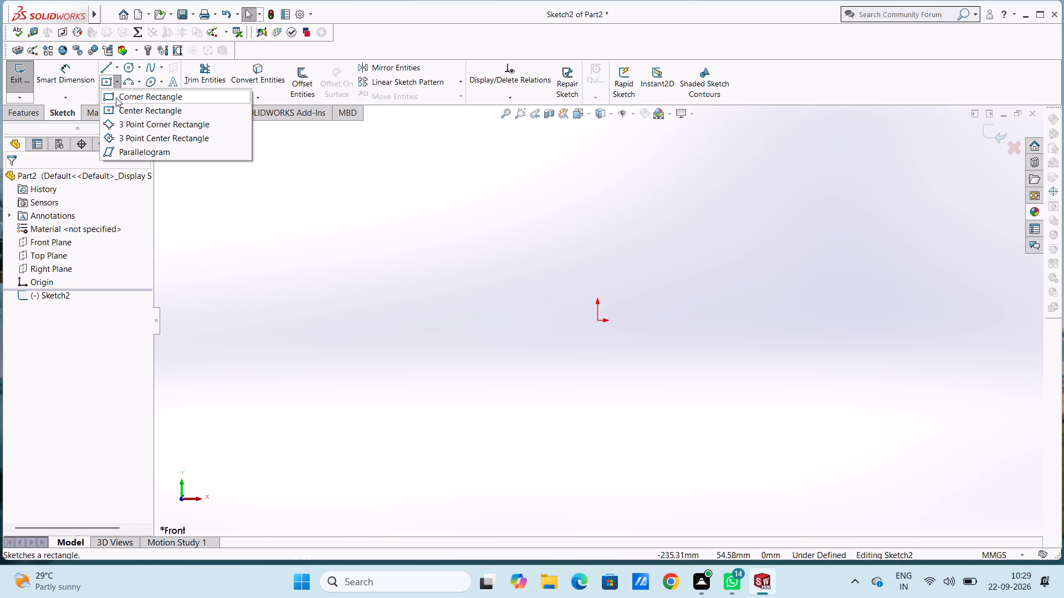
left_click(116, 96)
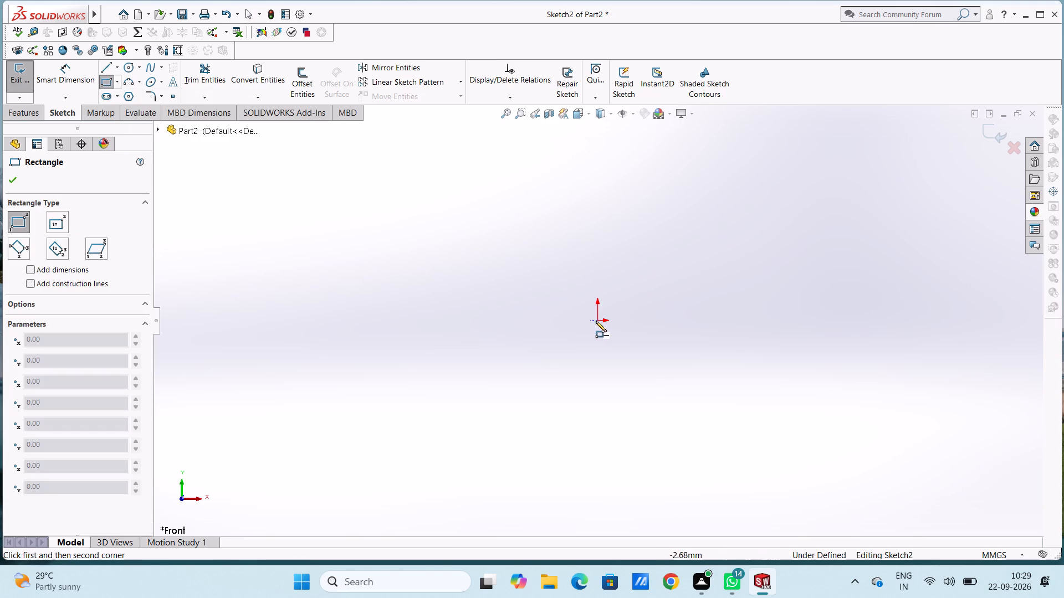
left_click(596, 321)
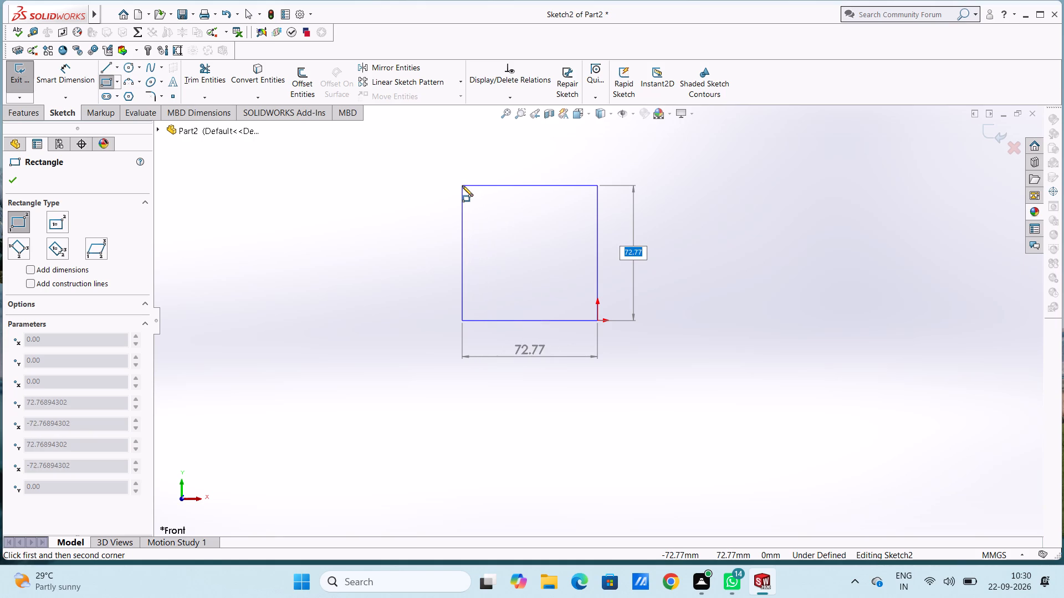
type("100")
key("Return")
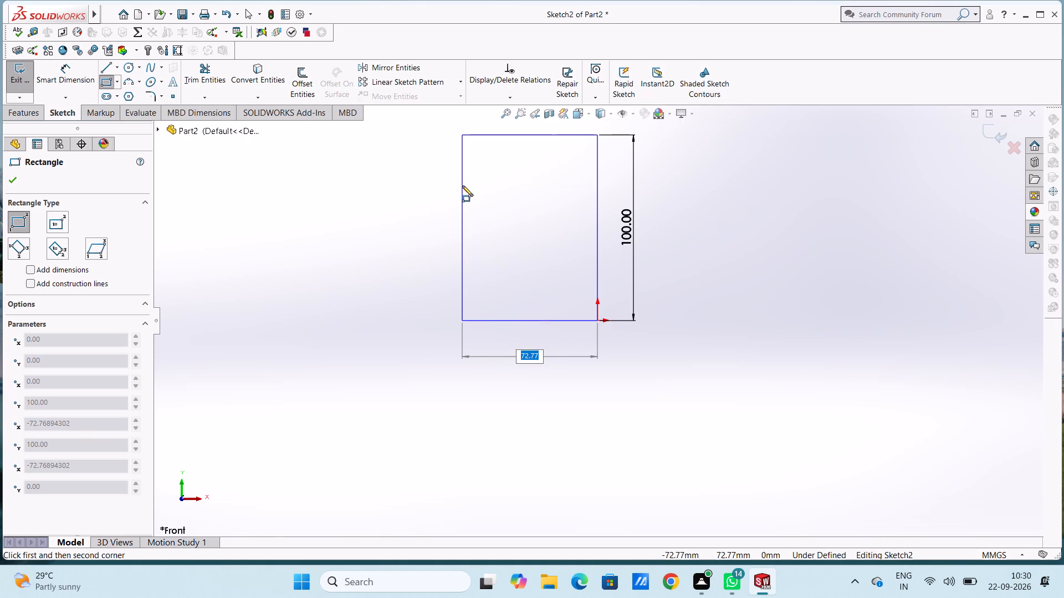
type("60")
key("Return")
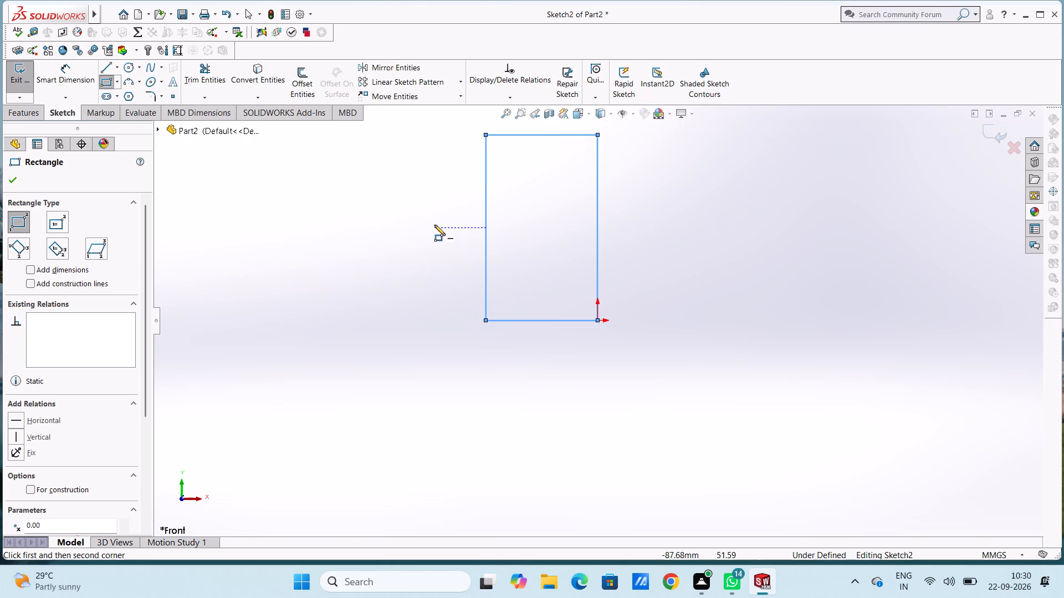
key("Escape")
key("Escape")
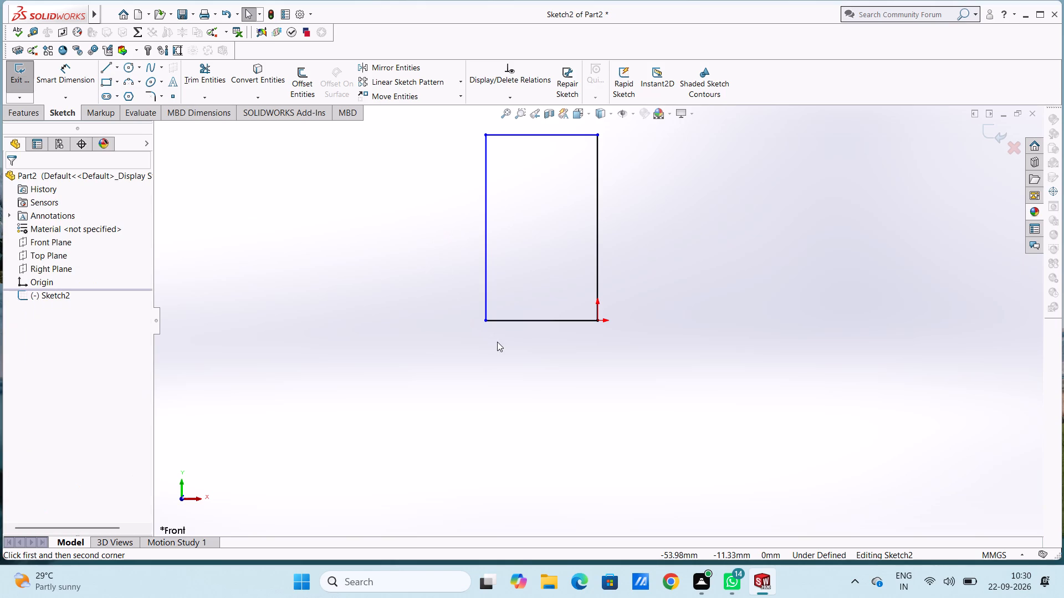
Dimension the rectangle's left edge as 100 mm and its bottom edge as 60 mm.
scroll(497, 342, "up", 3)
scroll(596, 237, "down", 2)
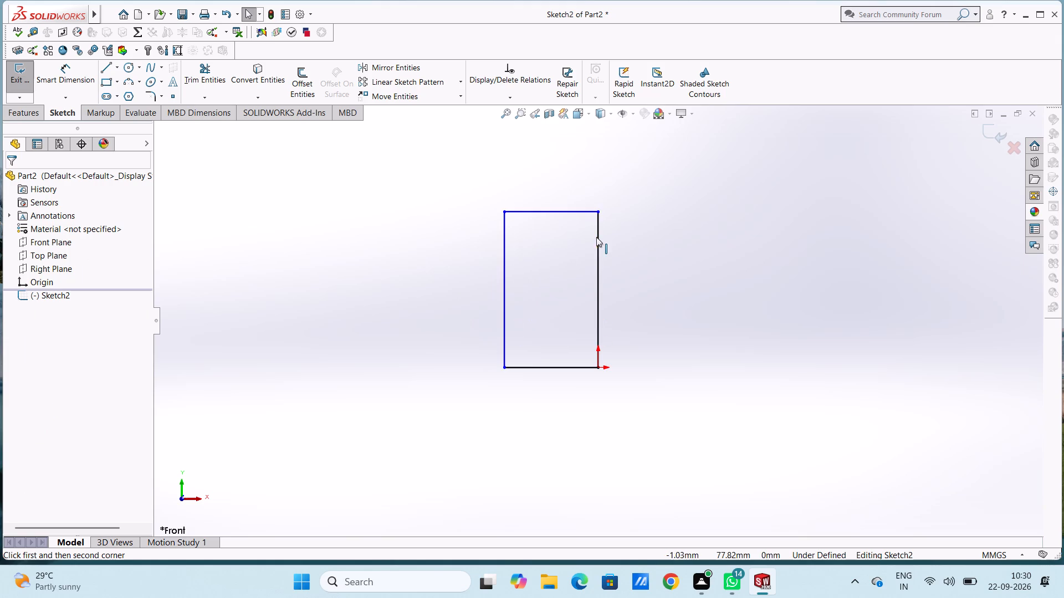
left_click(73, 84)
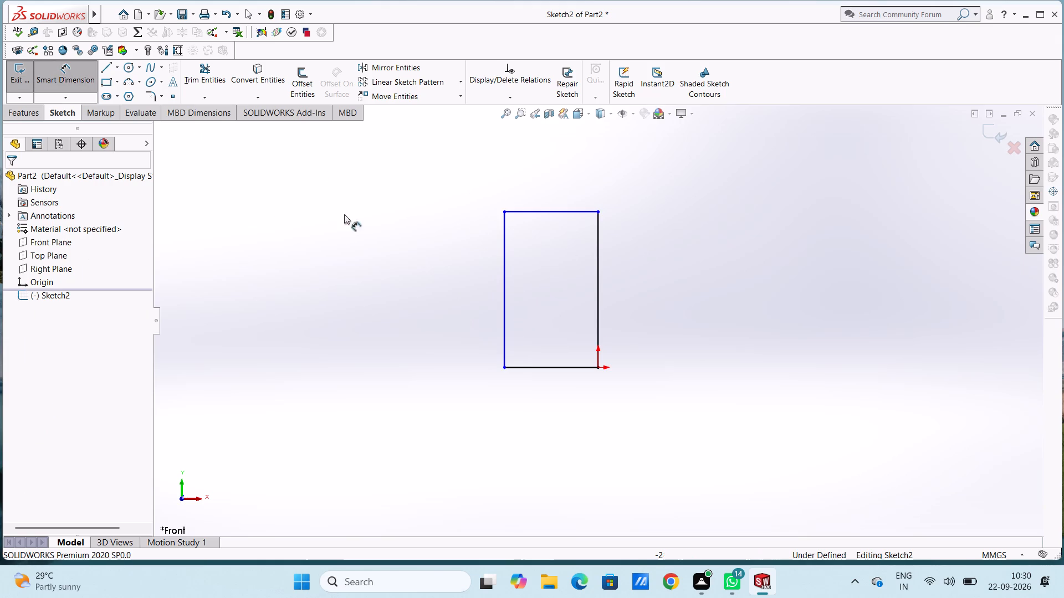
left_click(502, 250)
left_click(303, 247)
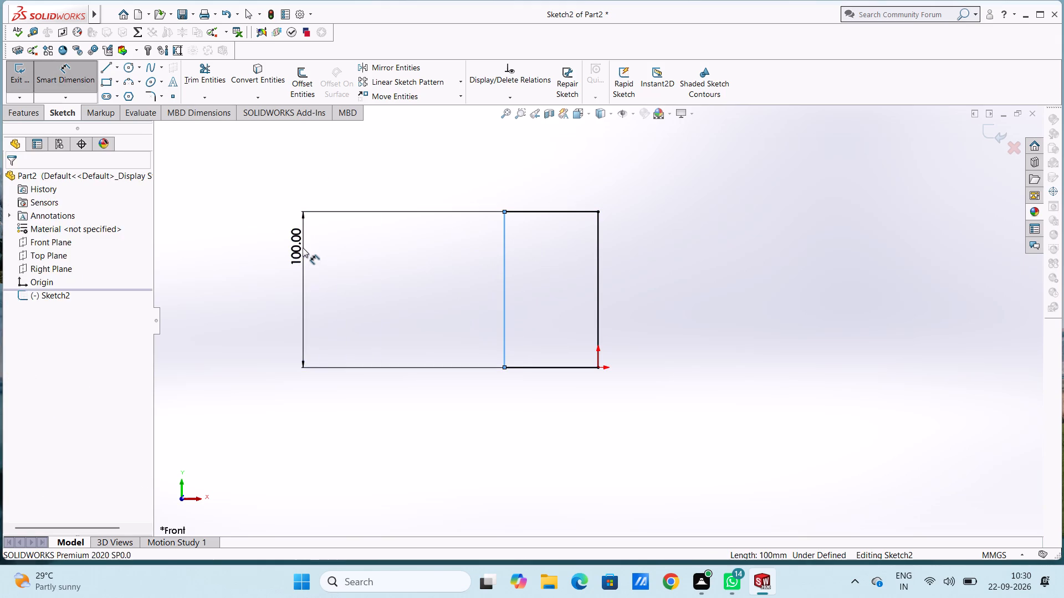
left_click(255, 236)
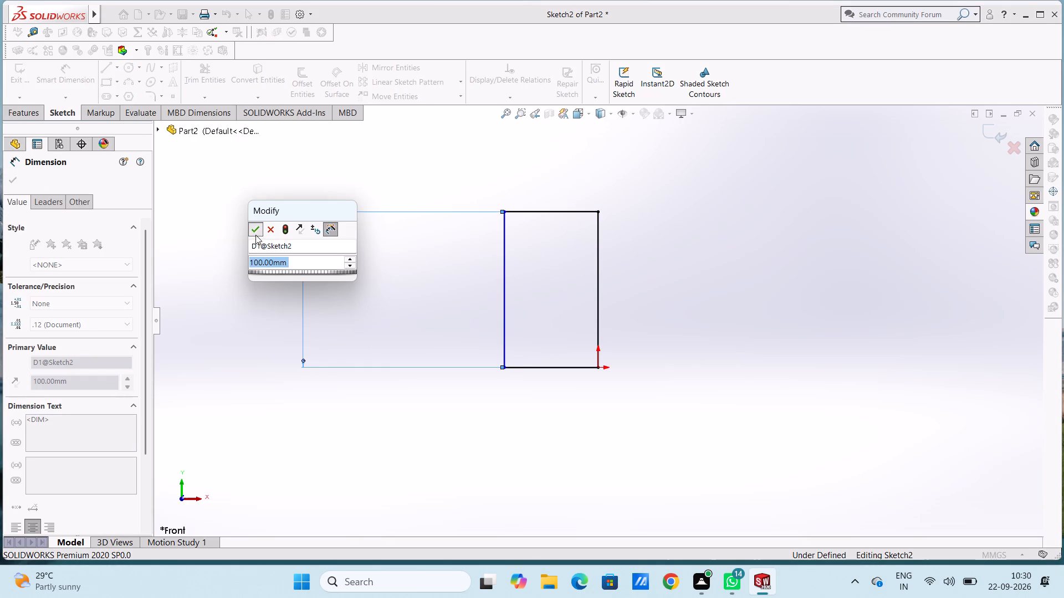
left_click(255, 235)
left_click(254, 231)
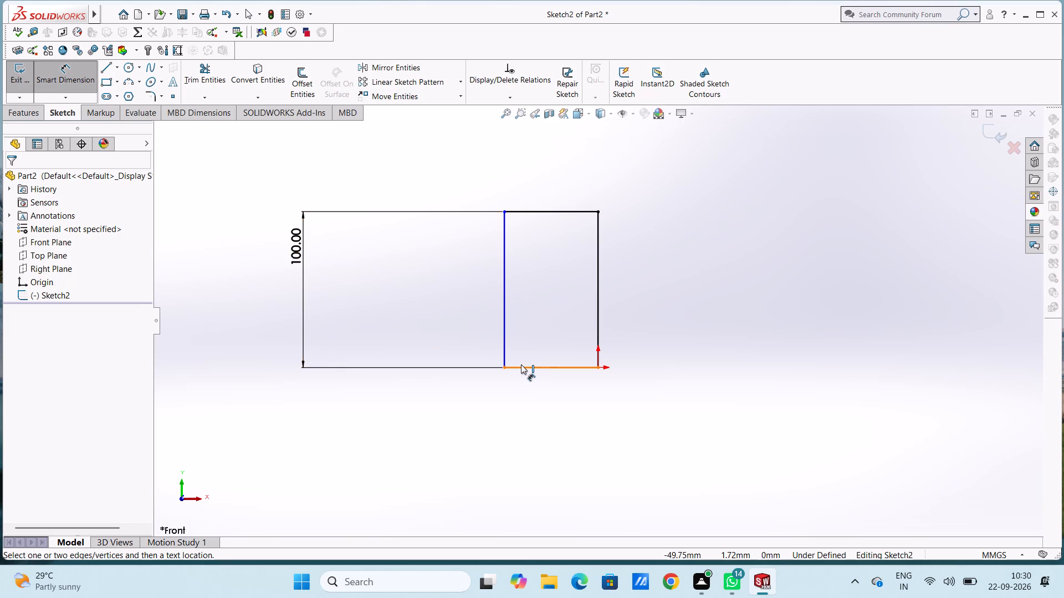
left_click(521, 364)
left_click(536, 509)
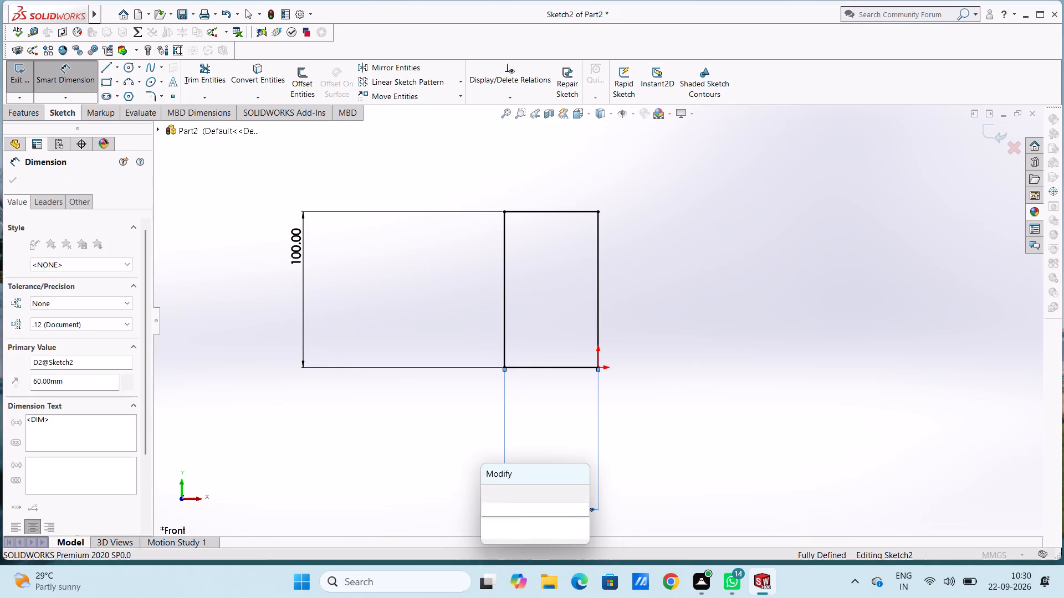
left_click(488, 492)
left_click(458, 441)
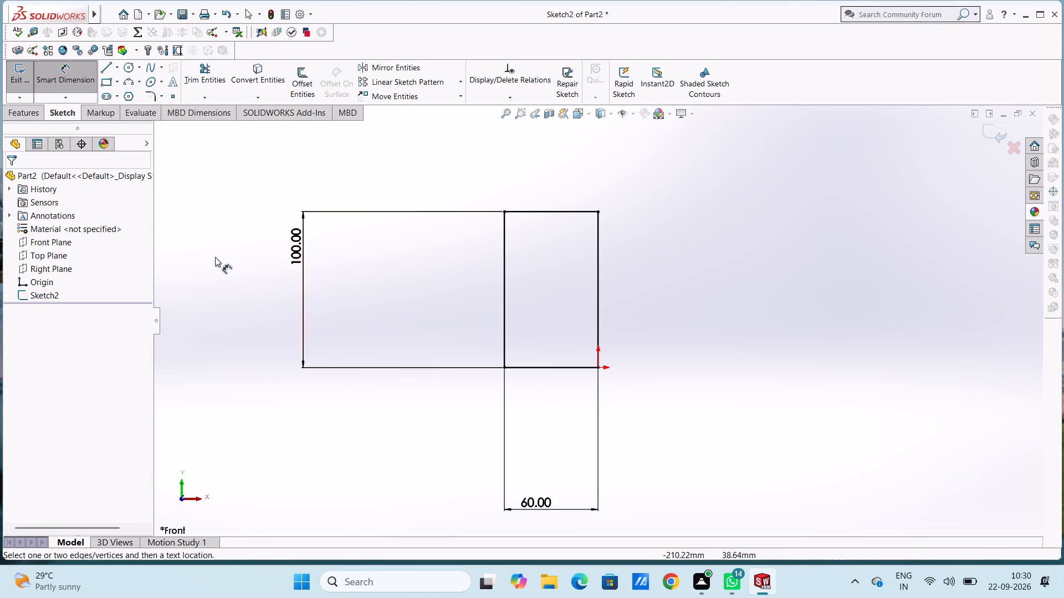
left_click(63, 79)
Extrude the rectangle as a boss with a blind depth of 12 mm.
left_click(35, 116)
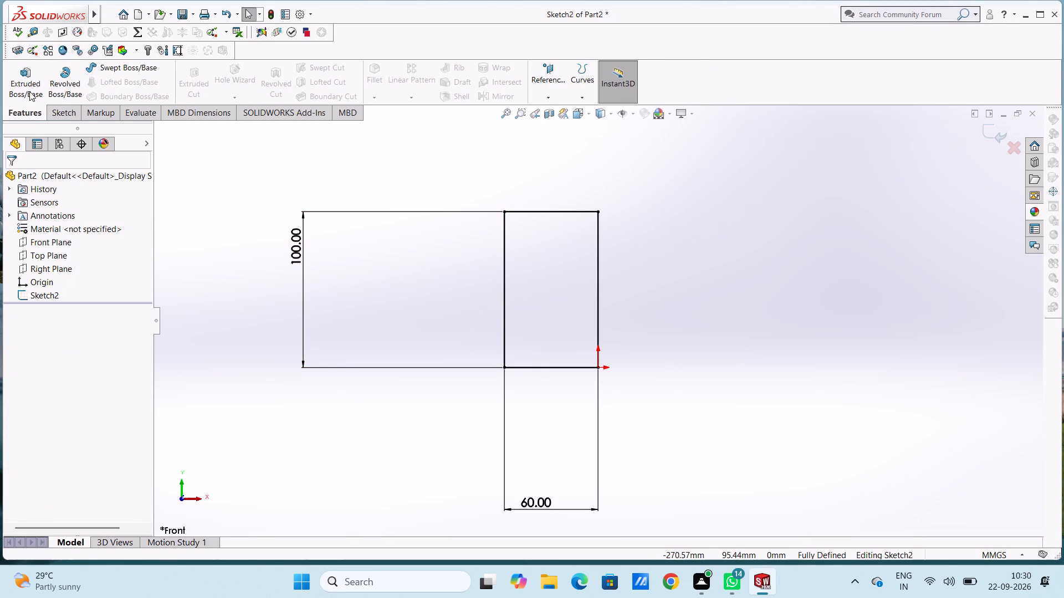
left_click(26, 81)
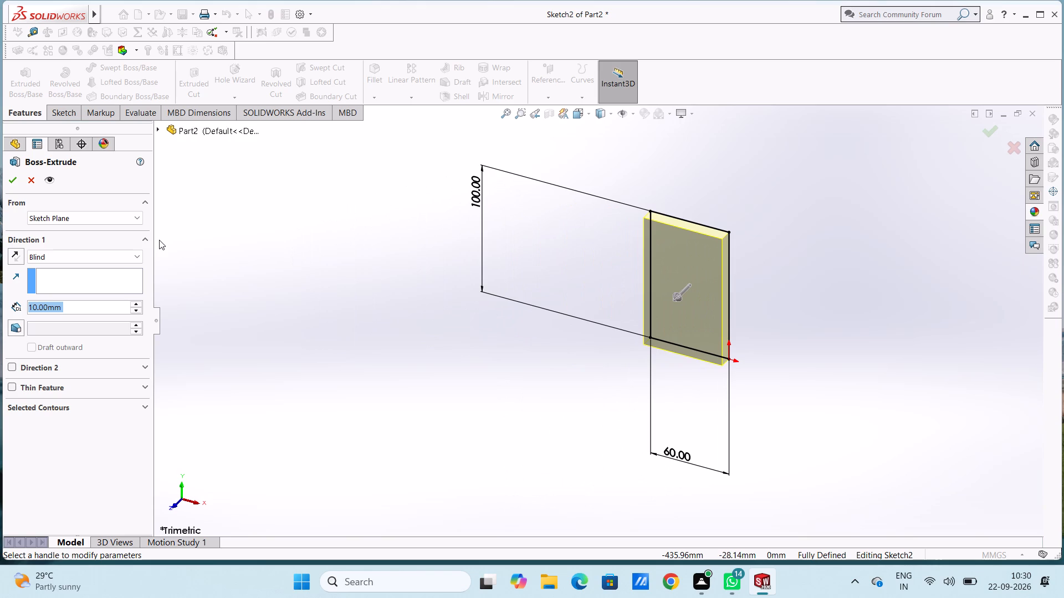
type("12")
key("Return")
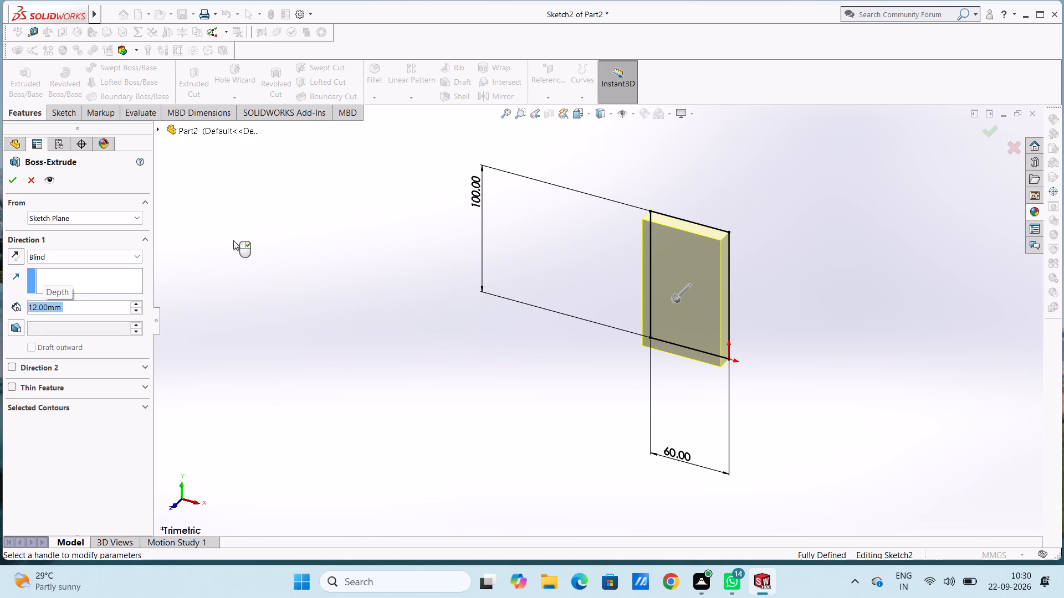
left_click(12, 183)
left_click(285, 304)
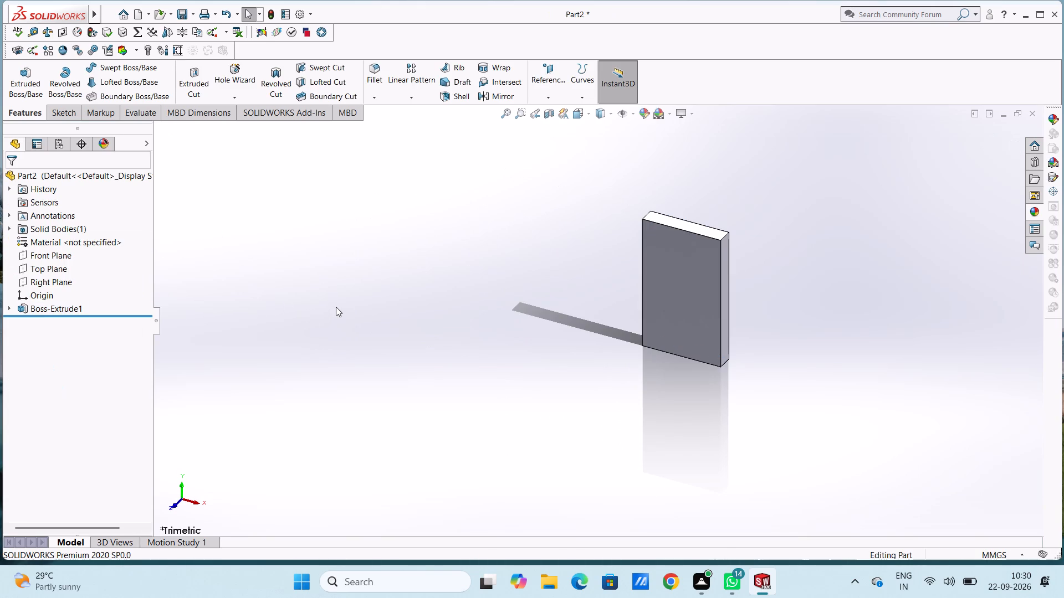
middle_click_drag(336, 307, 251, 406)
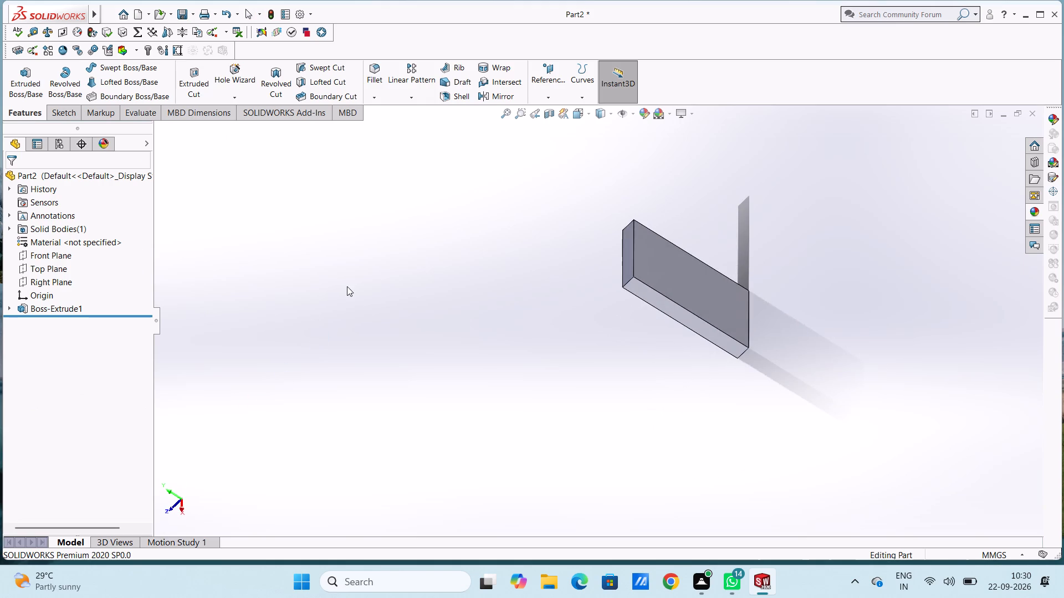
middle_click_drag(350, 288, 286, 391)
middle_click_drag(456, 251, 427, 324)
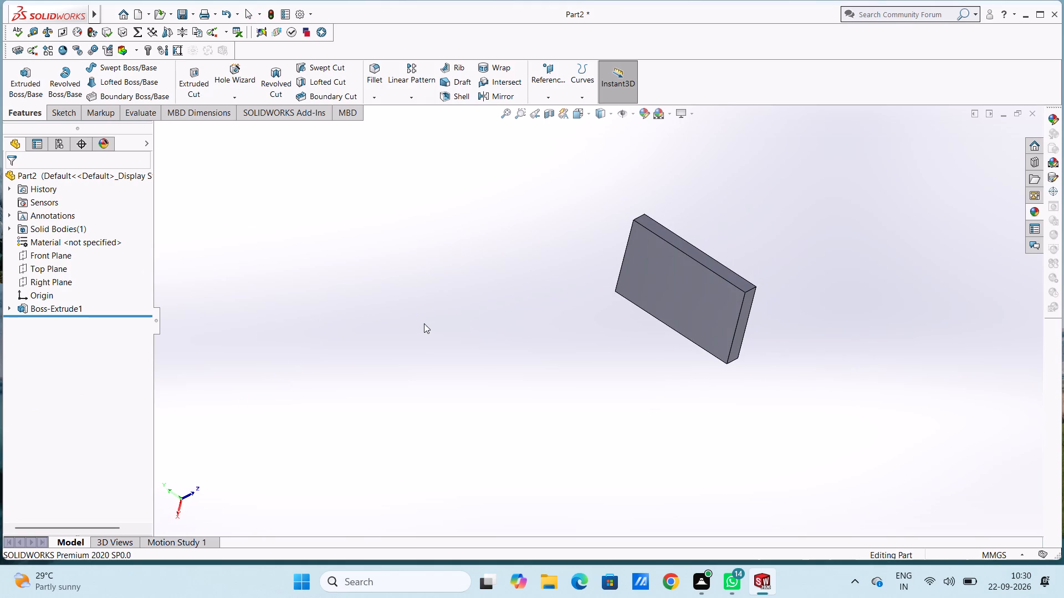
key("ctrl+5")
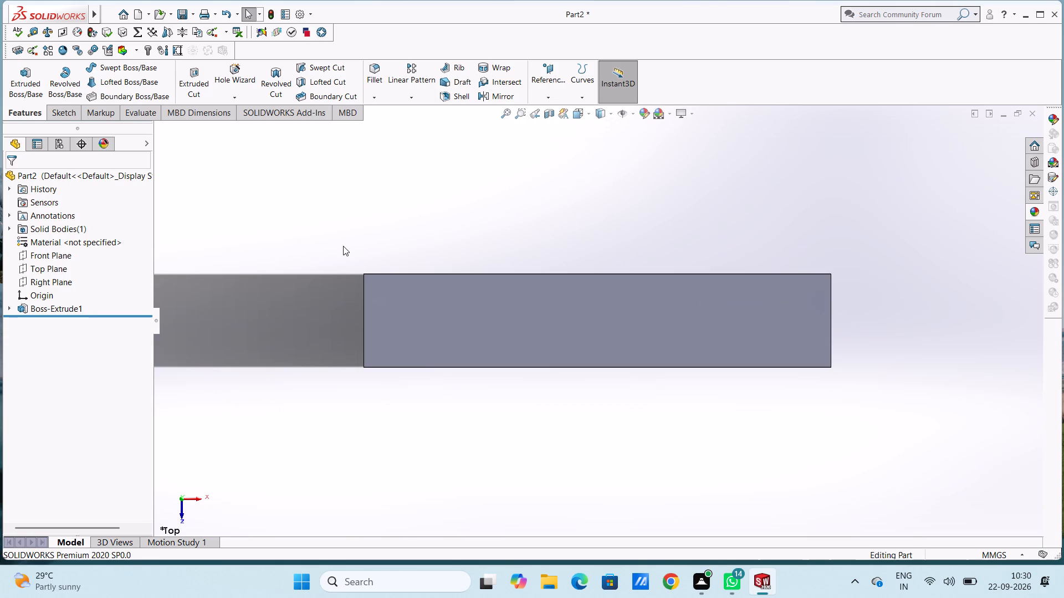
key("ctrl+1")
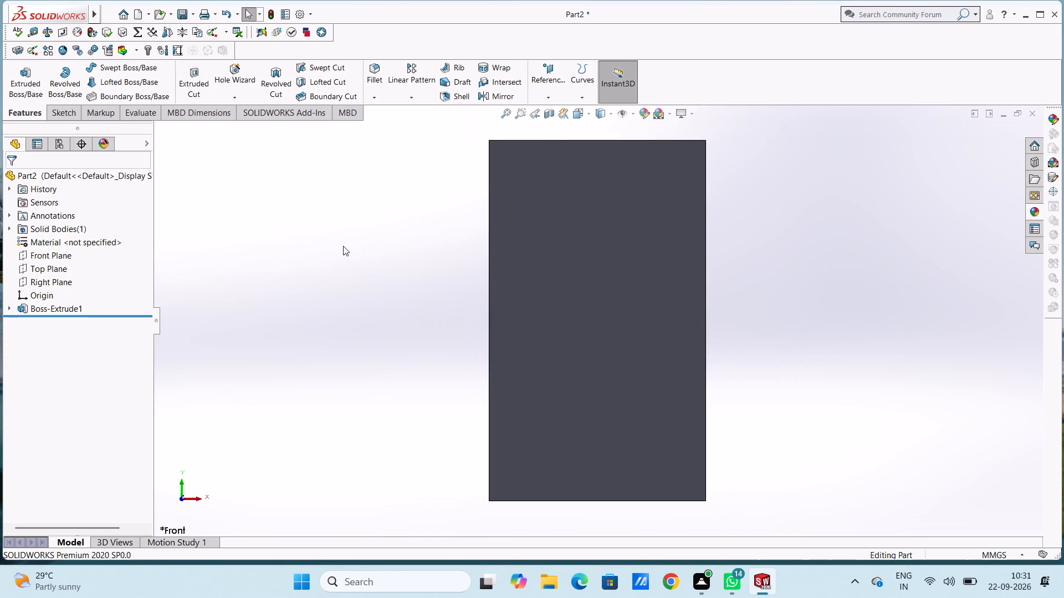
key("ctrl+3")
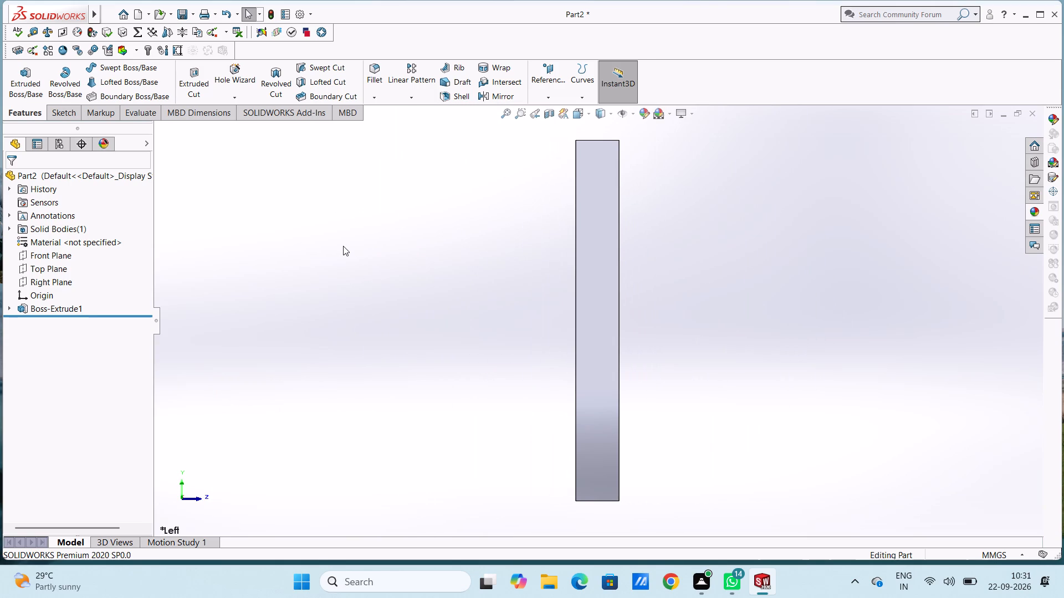
Undo the plate's extrusion, both dimensions and the corner rectangle on the Front Plane.
key("ctrl+4")
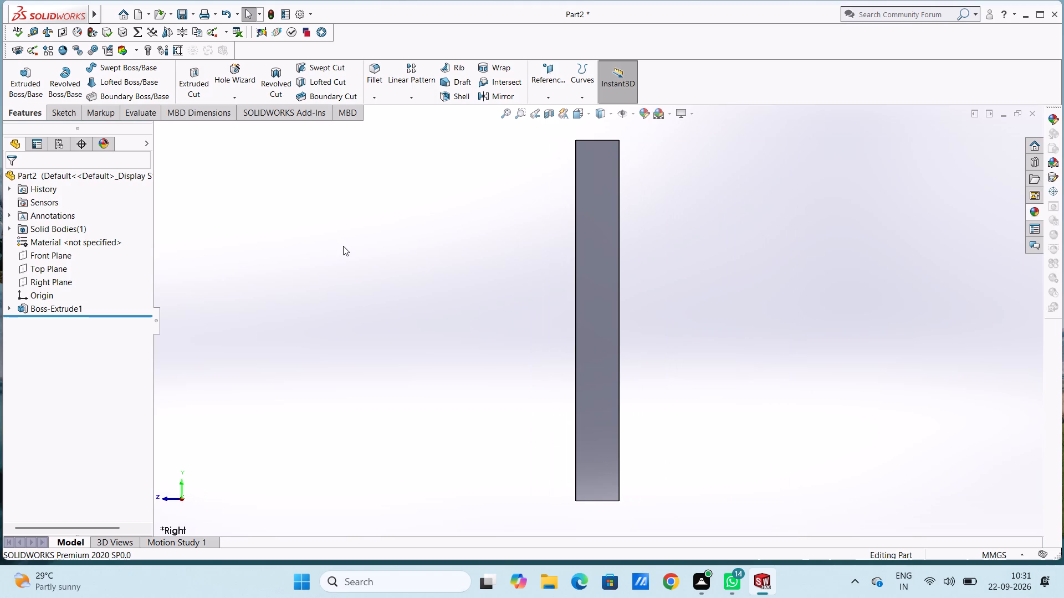
scroll(343, 246, "down", 1)
key("ctrl+7")
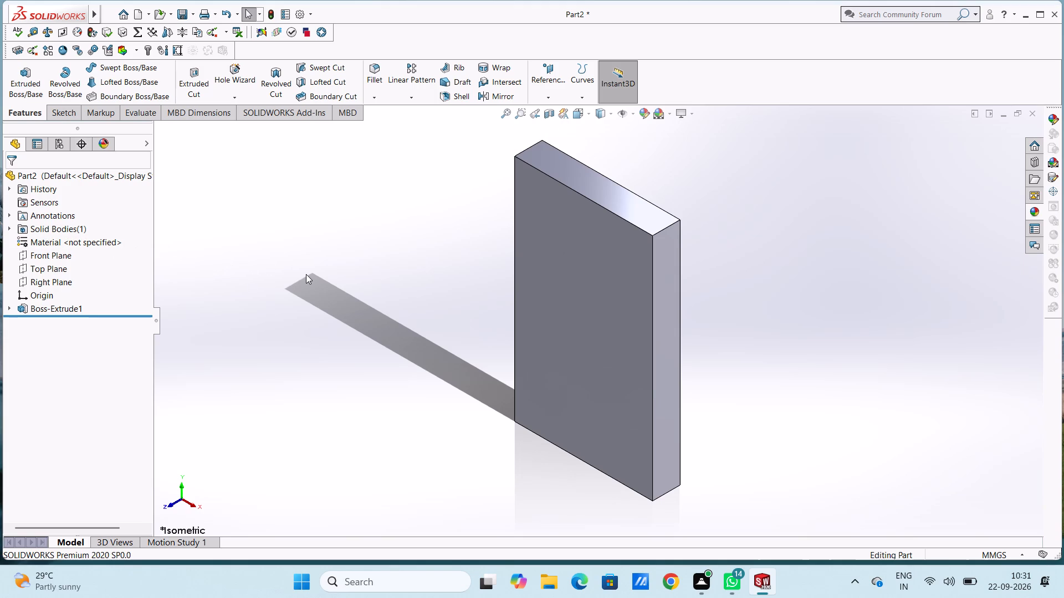
key("ctrl+z")
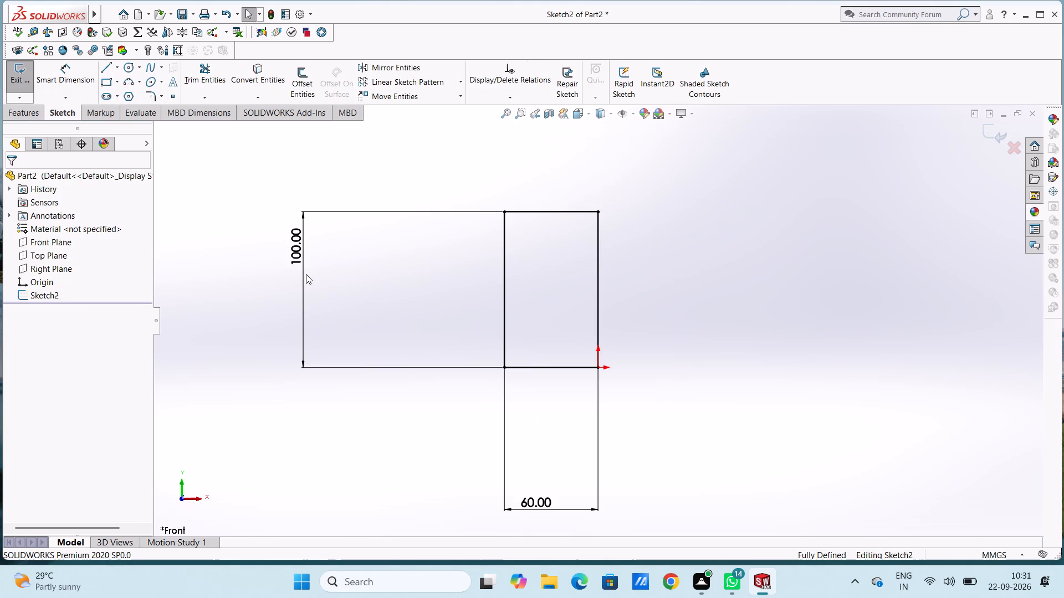
key("ctrl+z")
key("ctrl+z")
key("ctrl+z")
key("ctrl+z")
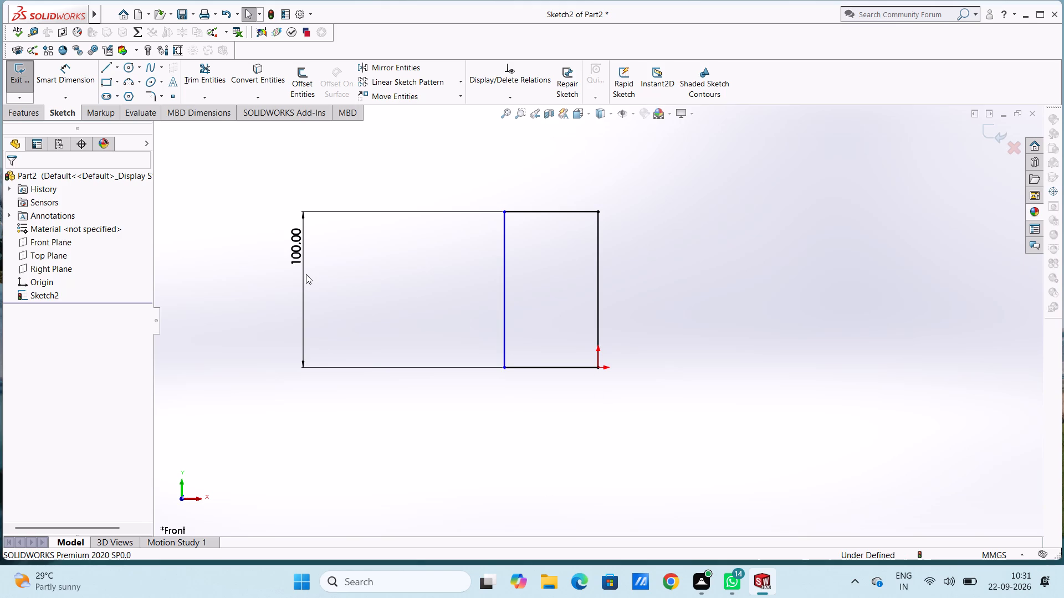
key("ctrl+z")
key("ctrl+z")
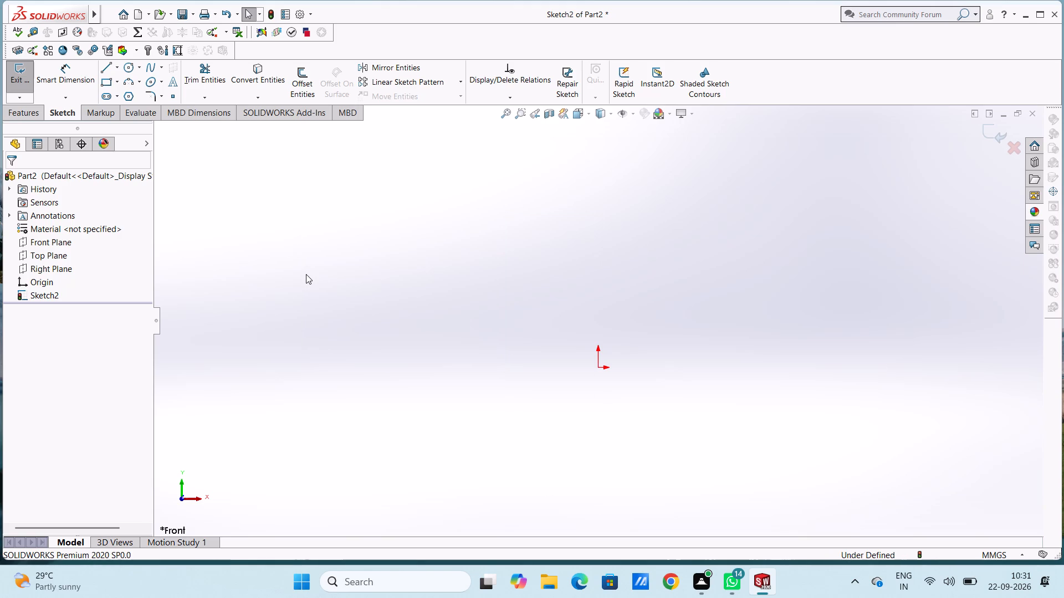
Sketch a center rectangle on the Top Plane, centred on the origin, 100 mm high and 60 mm wide.
left_click(48, 254)
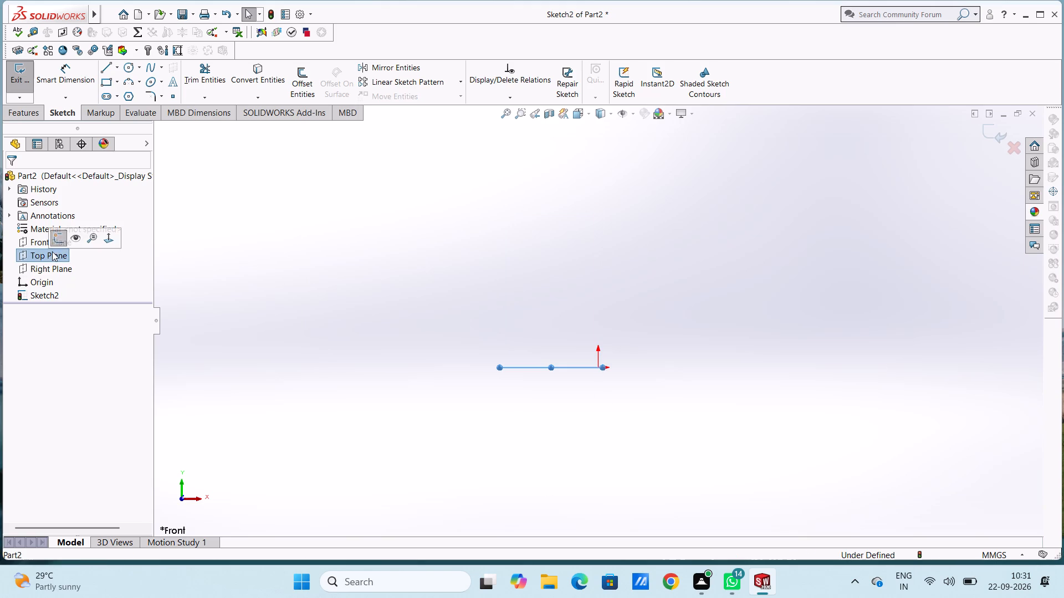
left_click(58, 240)
left_click(259, 300)
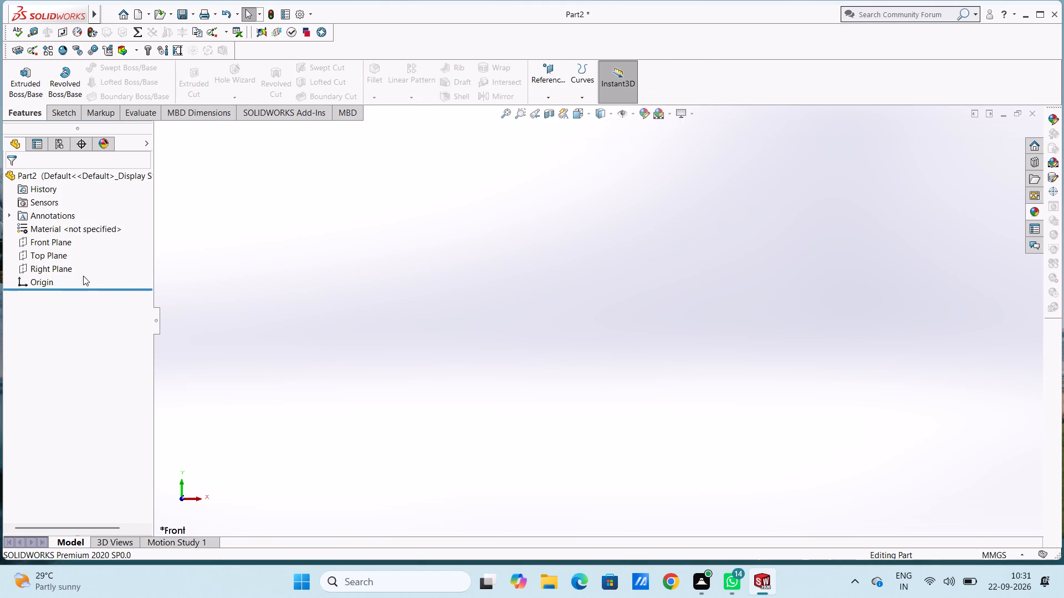
left_click(48, 251)
left_click(59, 238)
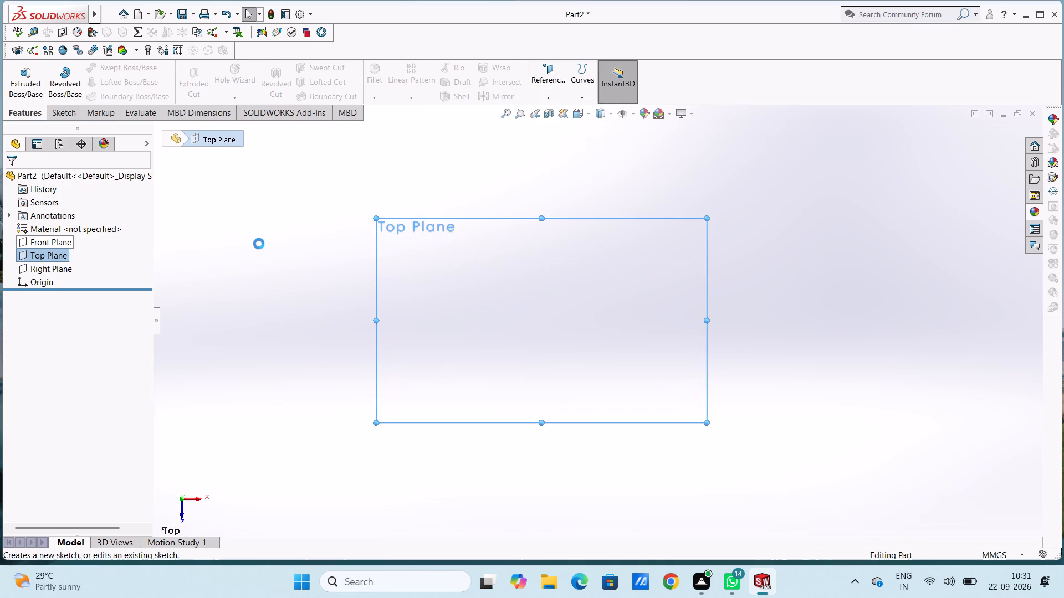
left_click(259, 244)
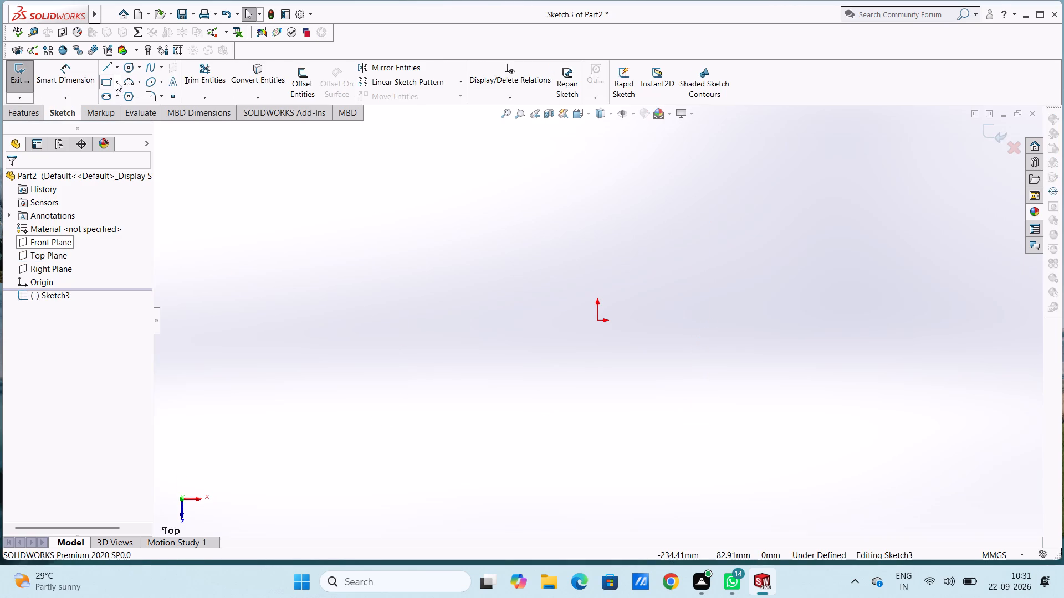
left_click(116, 81)
left_click(122, 112)
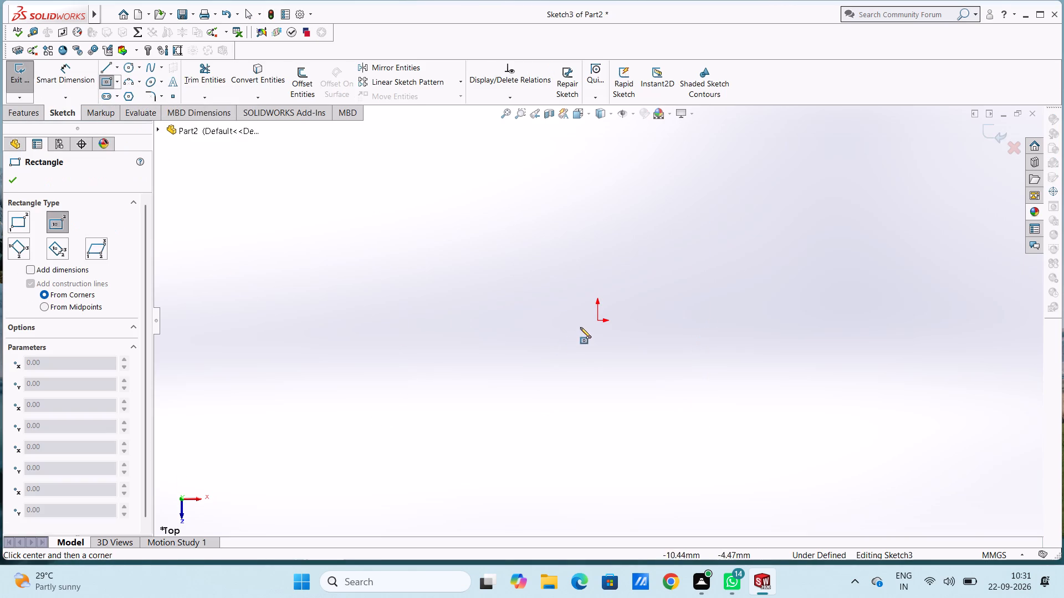
left_click(596, 319)
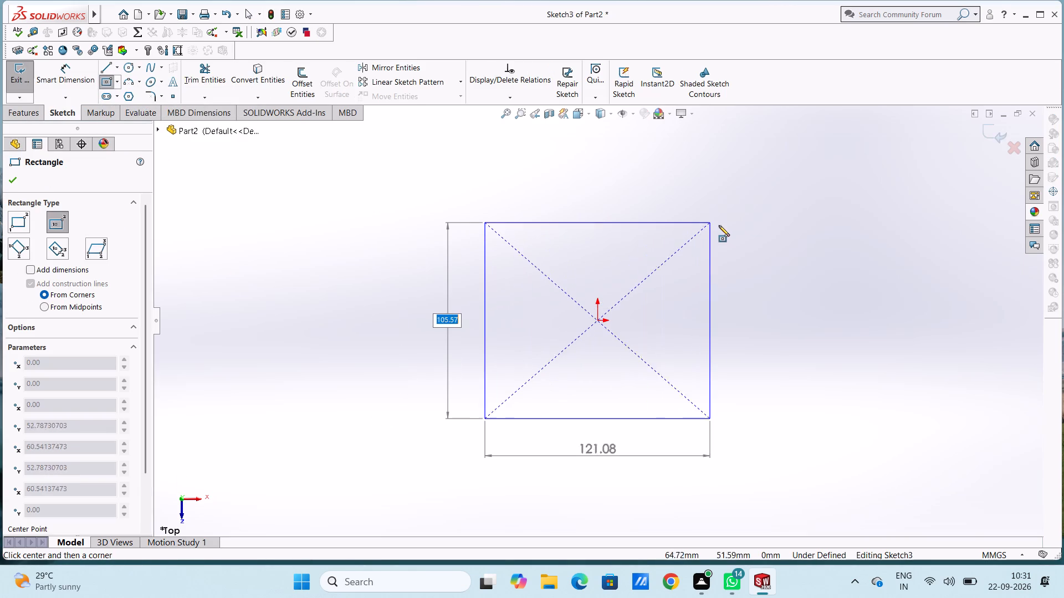
type("100")
key("Return")
type("60")
key("Return")
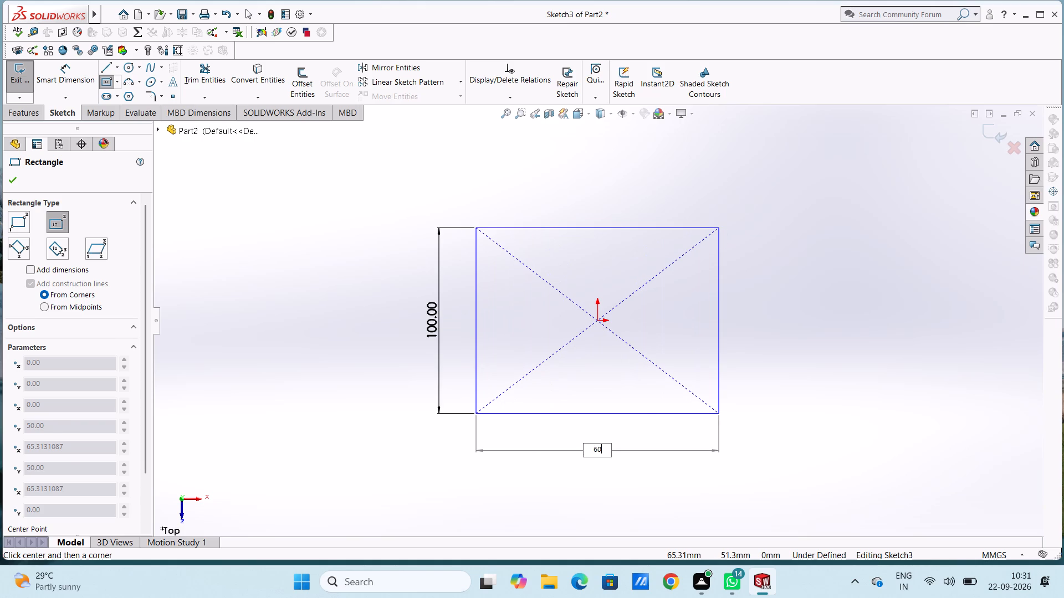
Dimension the rectangle's left edge as 100 mm and its bottom edge as 60 mm.
left_click(82, 80)
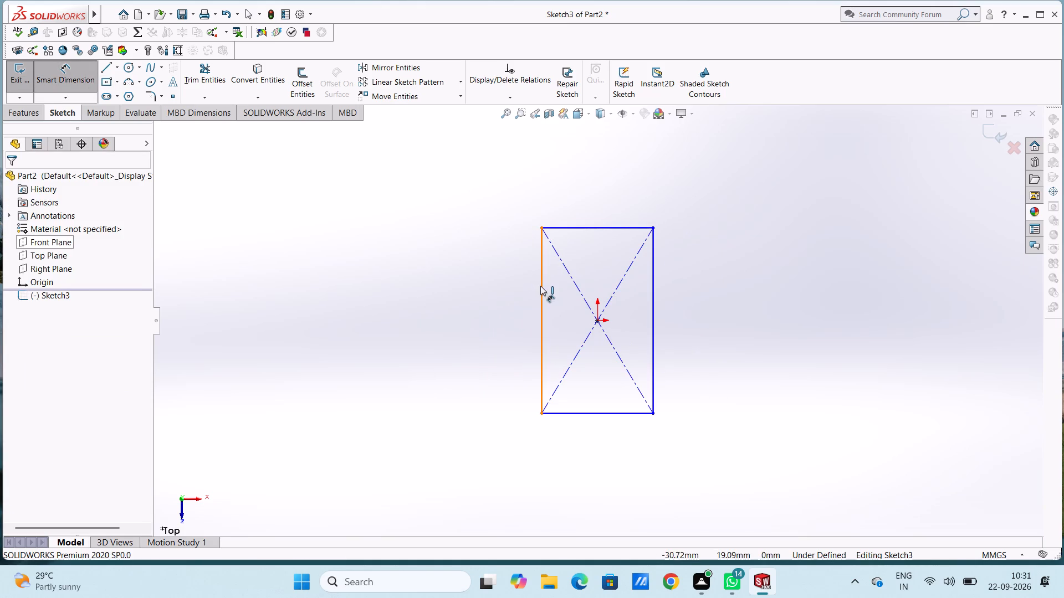
left_click(540, 286)
left_click(375, 276)
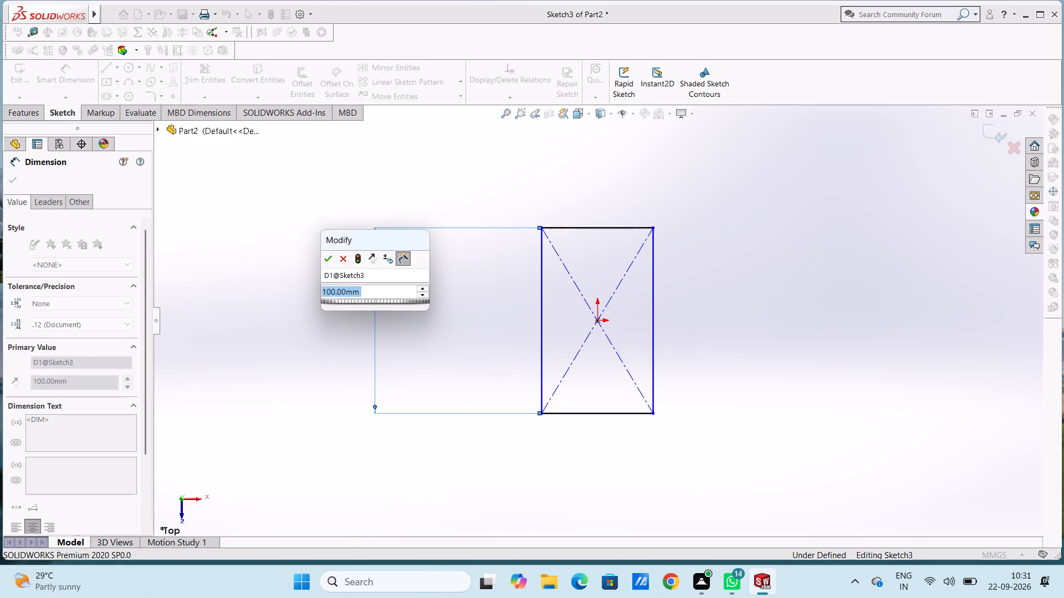
left_click(326, 256)
left_click(323, 262)
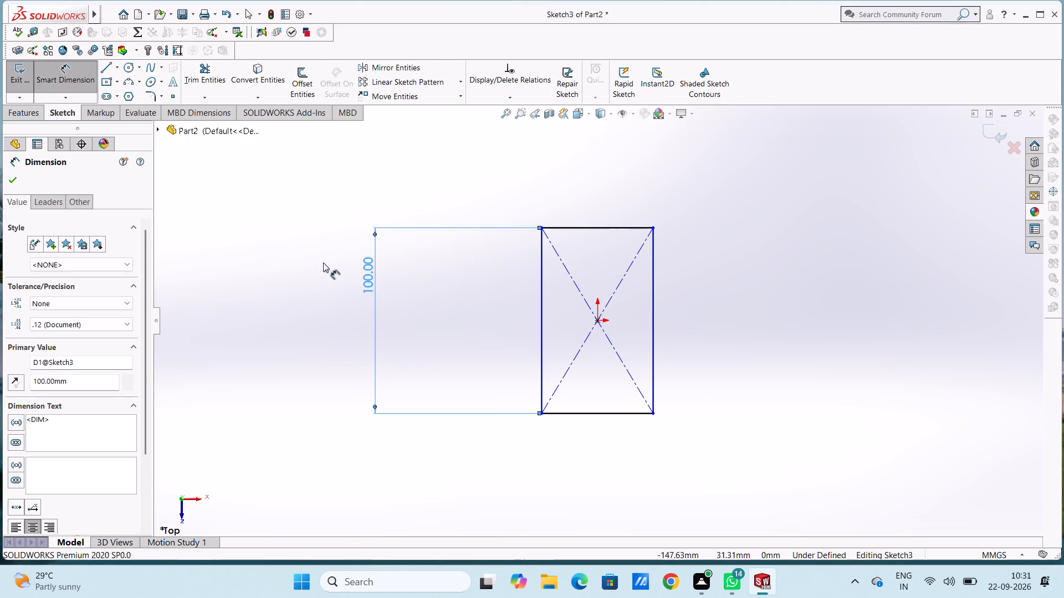
left_click(604, 411)
left_click(611, 493)
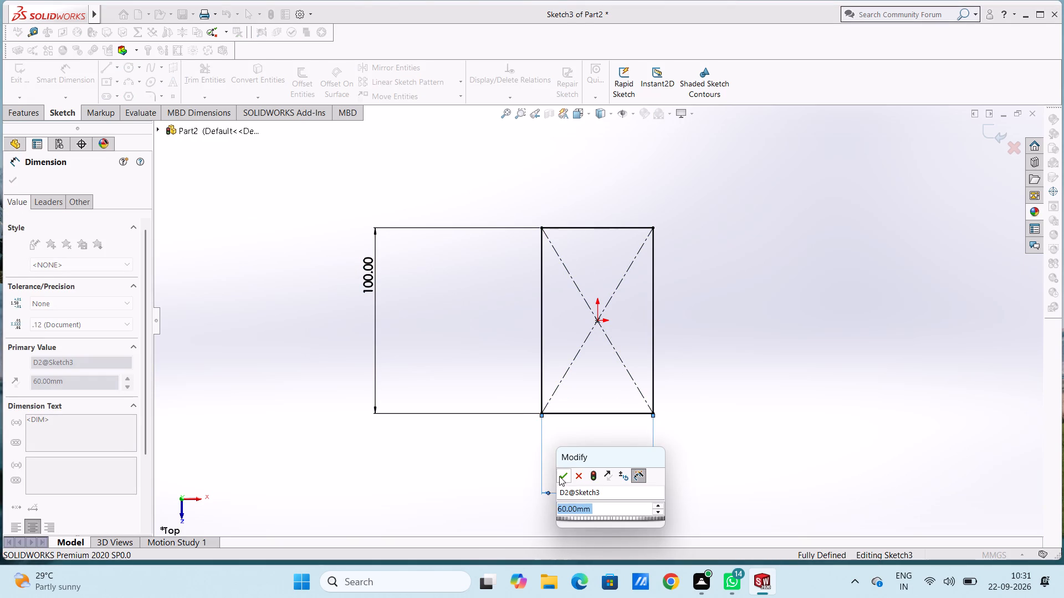
left_click(559, 476)
left_click(509, 477)
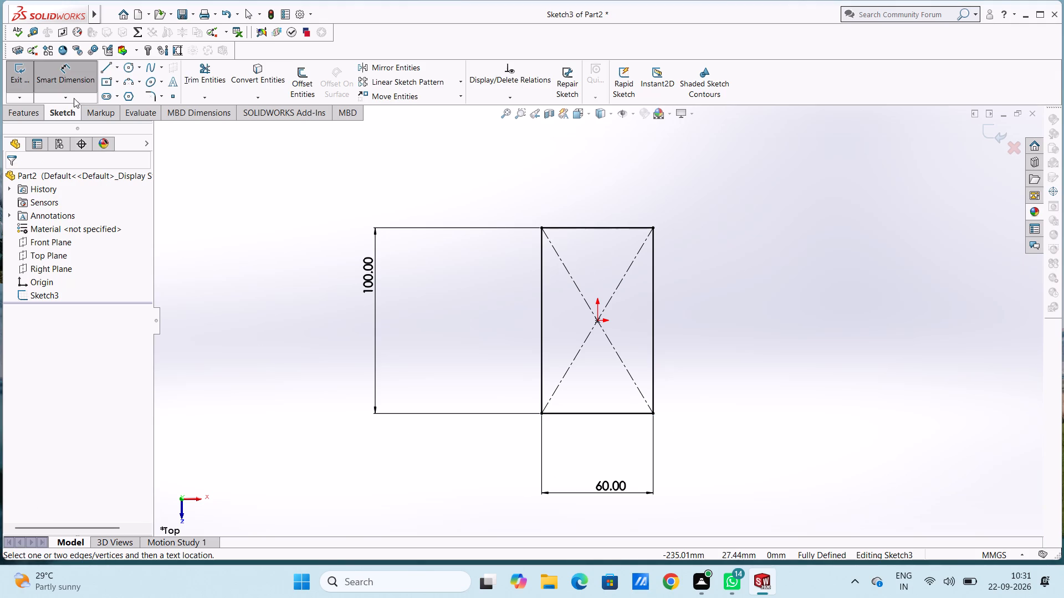
left_click(73, 85)
Extrude the rectangle as a boss with a blind depth of 12 mm.
left_click(11, 112)
left_click(14, 75)
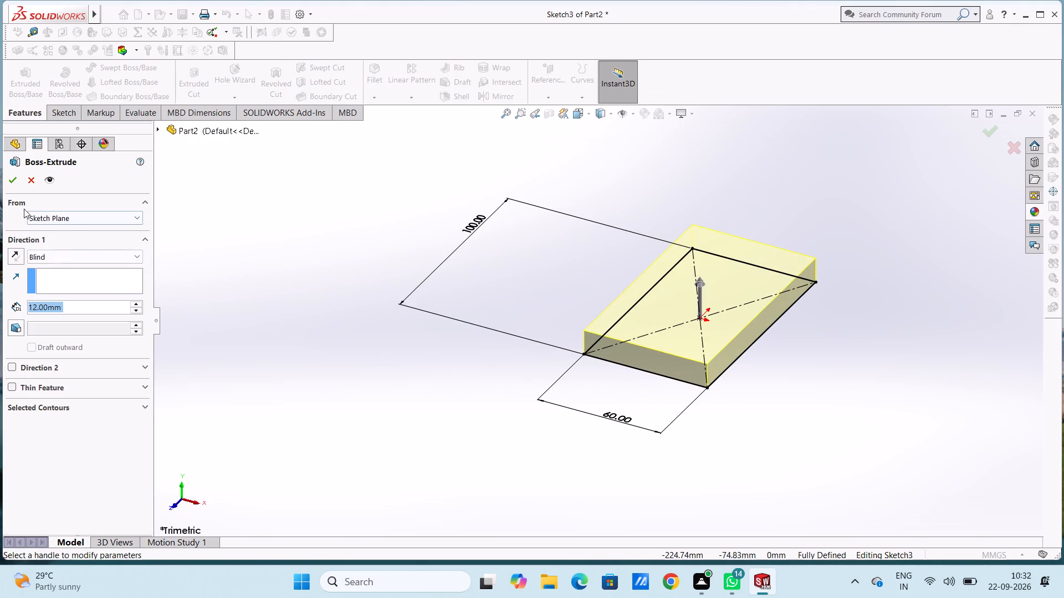
left_click(14, 182)
left_click(469, 353)
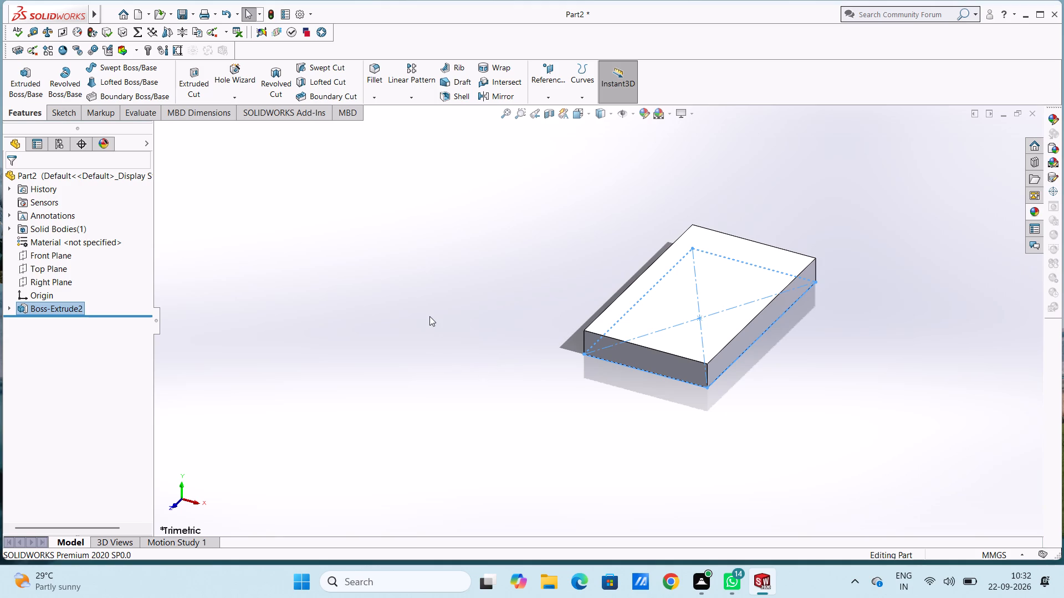
Sketch a 60 × 60 mm center rectangle on the plate's top face, centred on the origin and spanning the plate's width.
key("ctrl+5")
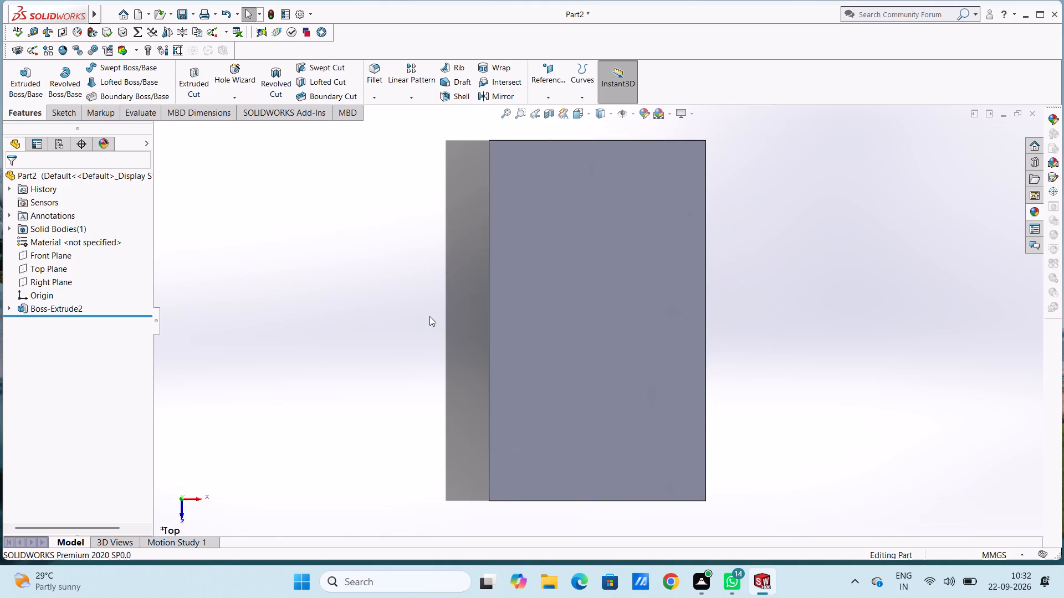
scroll(429, 316, "up", 2)
left_click(560, 317)
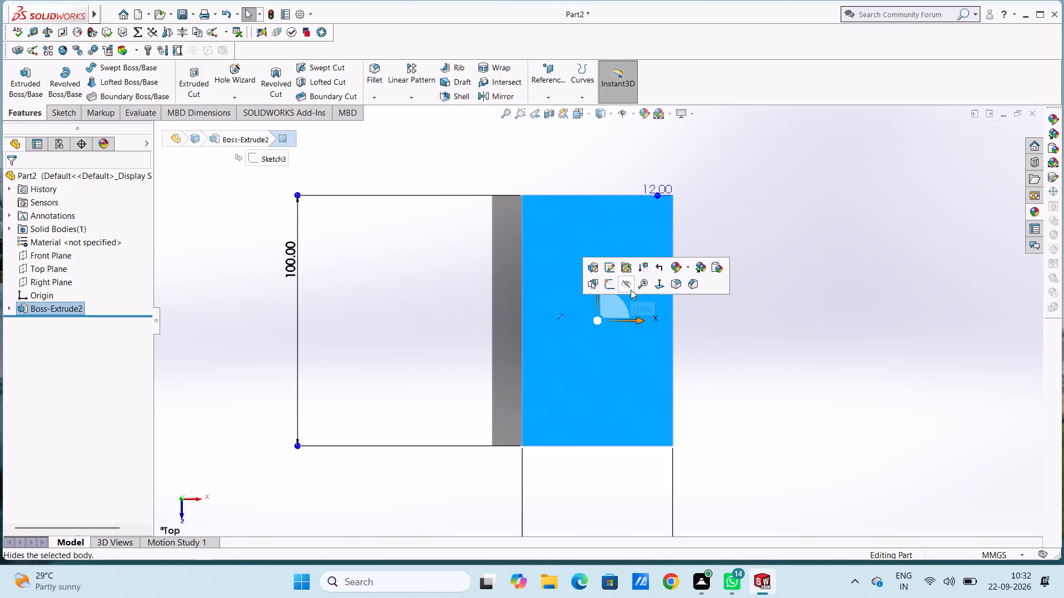
left_click(610, 287)
left_click(445, 318)
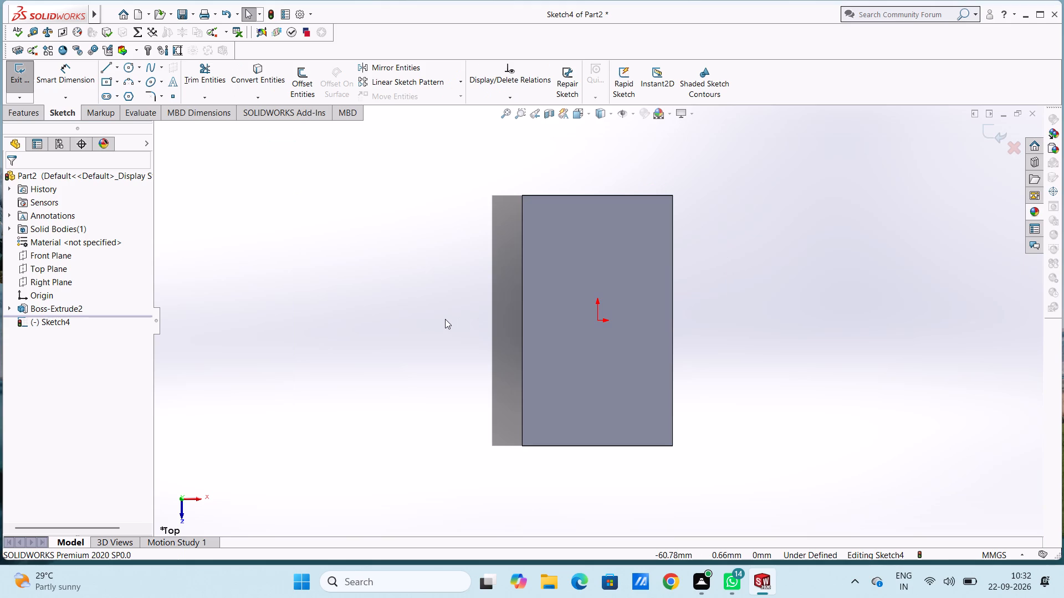
left_click(105, 79)
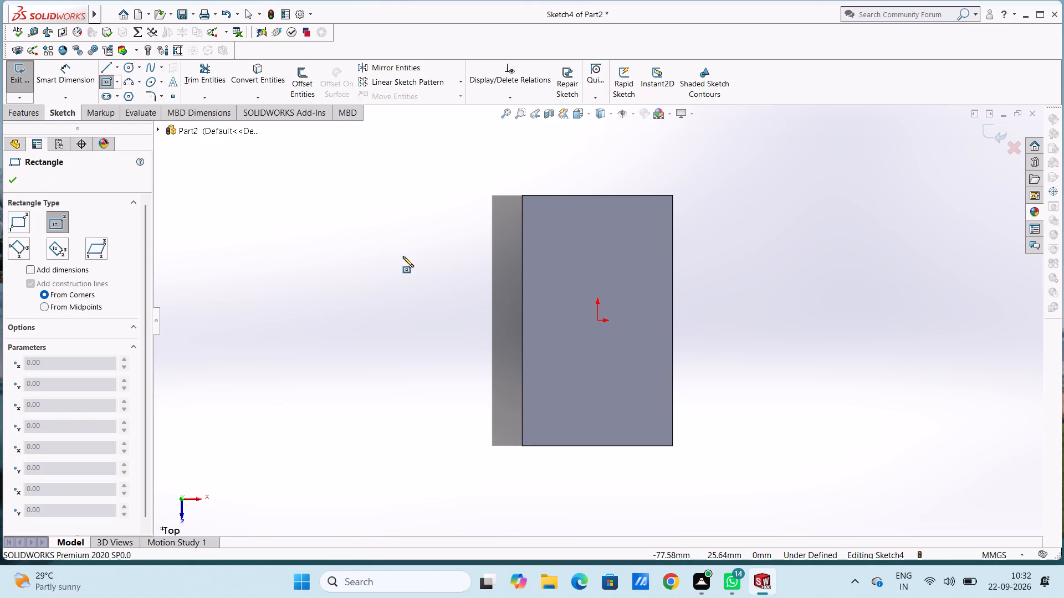
left_click(597, 322)
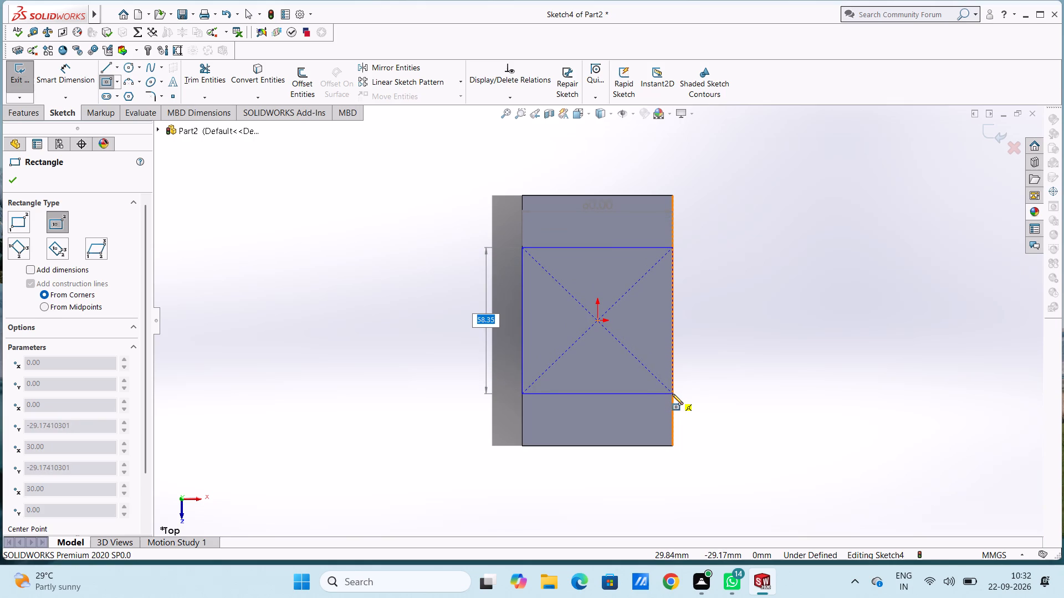
type("60")
key("Return")
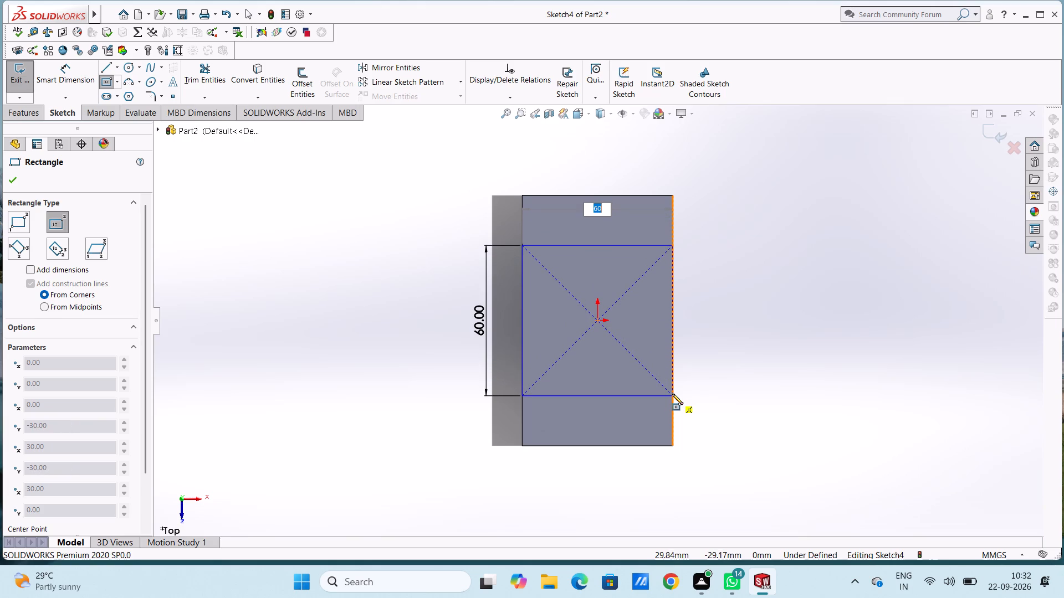
key("Return")
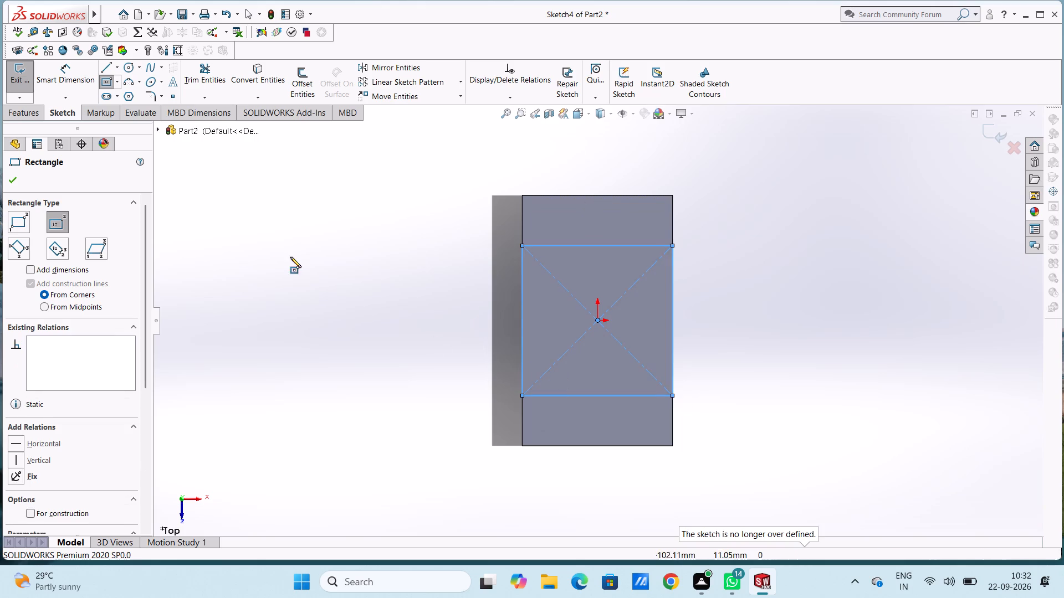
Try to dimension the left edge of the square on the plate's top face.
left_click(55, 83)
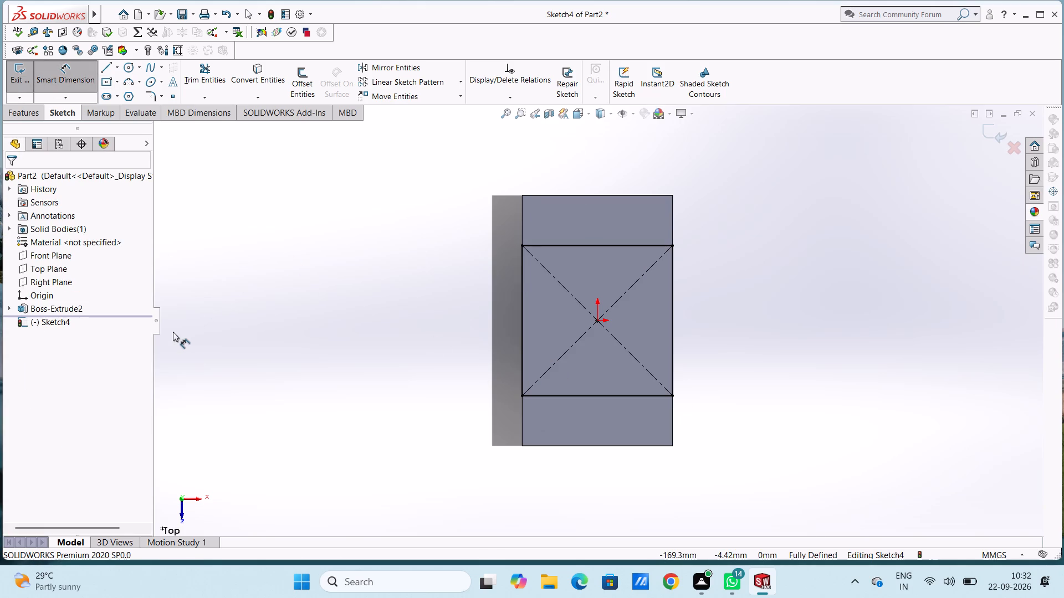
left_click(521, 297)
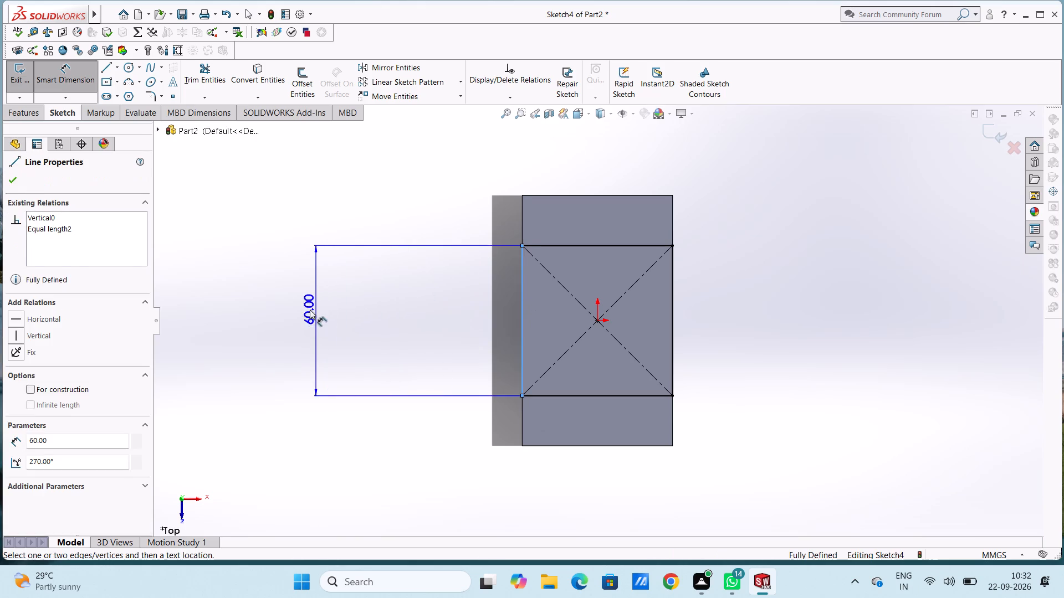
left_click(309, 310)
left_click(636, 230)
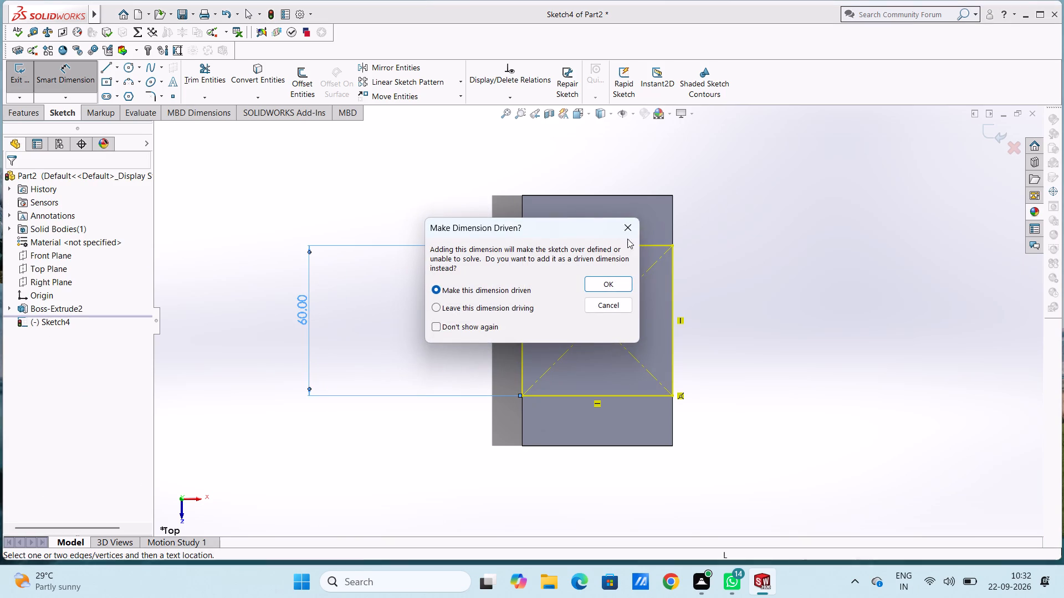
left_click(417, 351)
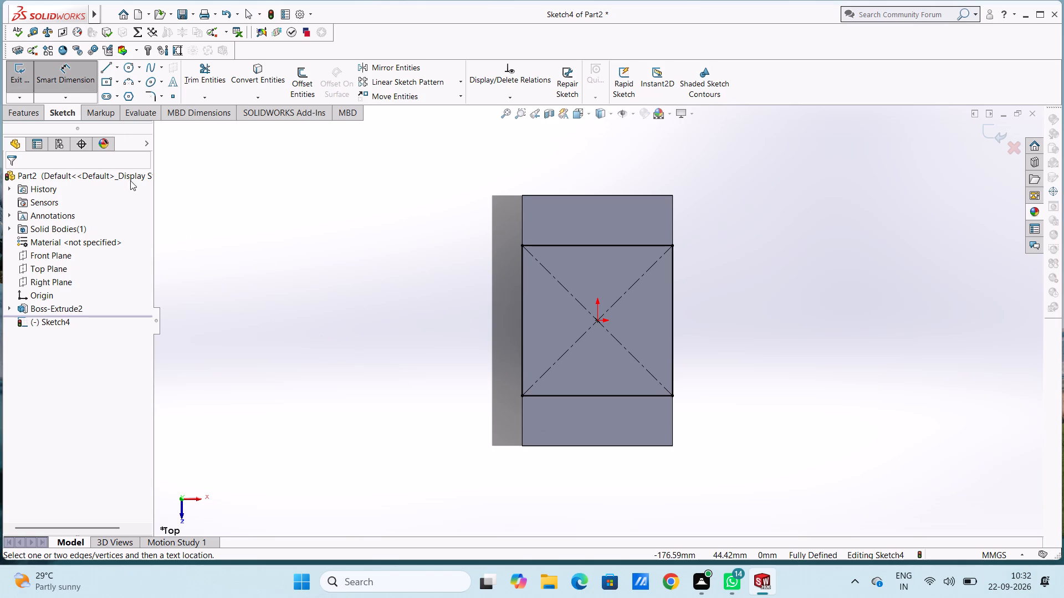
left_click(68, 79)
Extrude the square upward as a merged boss with a blind depth of 28 mm and a 10° inward draft.
left_click(19, 118)
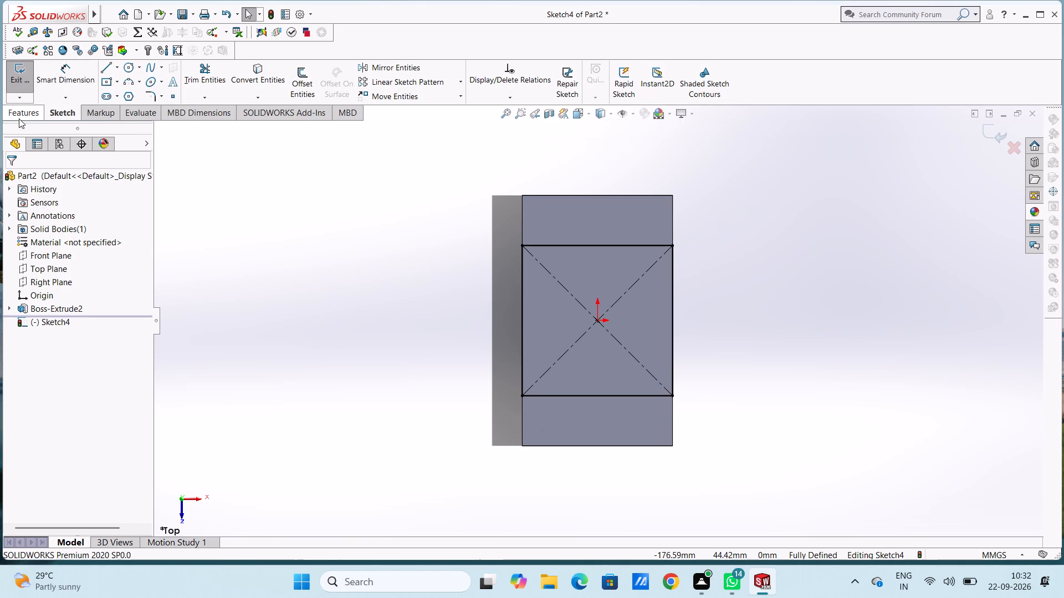
left_click(17, 87)
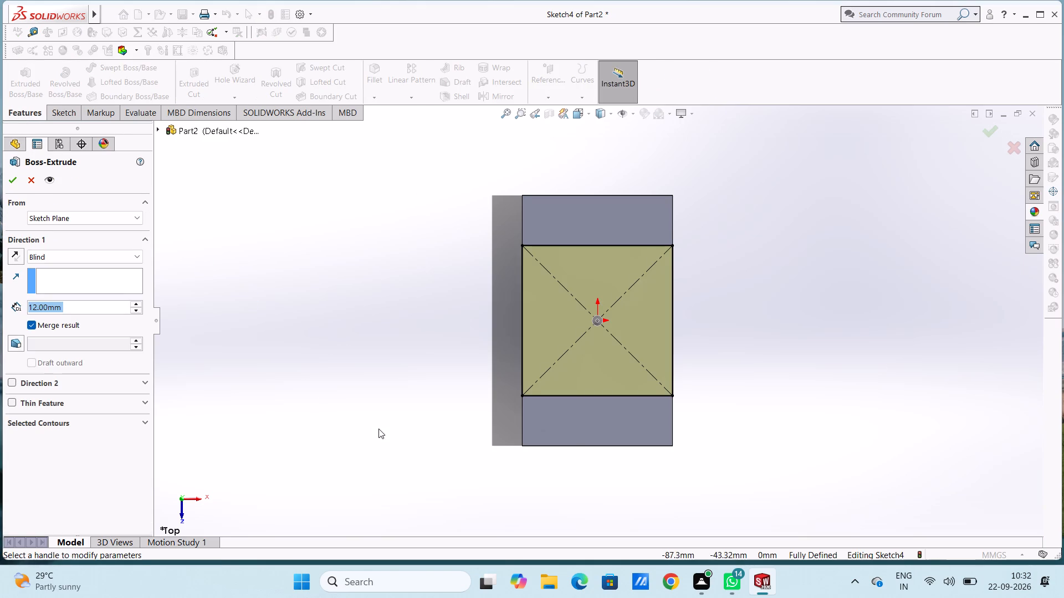
middle_click_drag(378, 429, 372, 262)
middle_click_drag(386, 425, 380, 341)
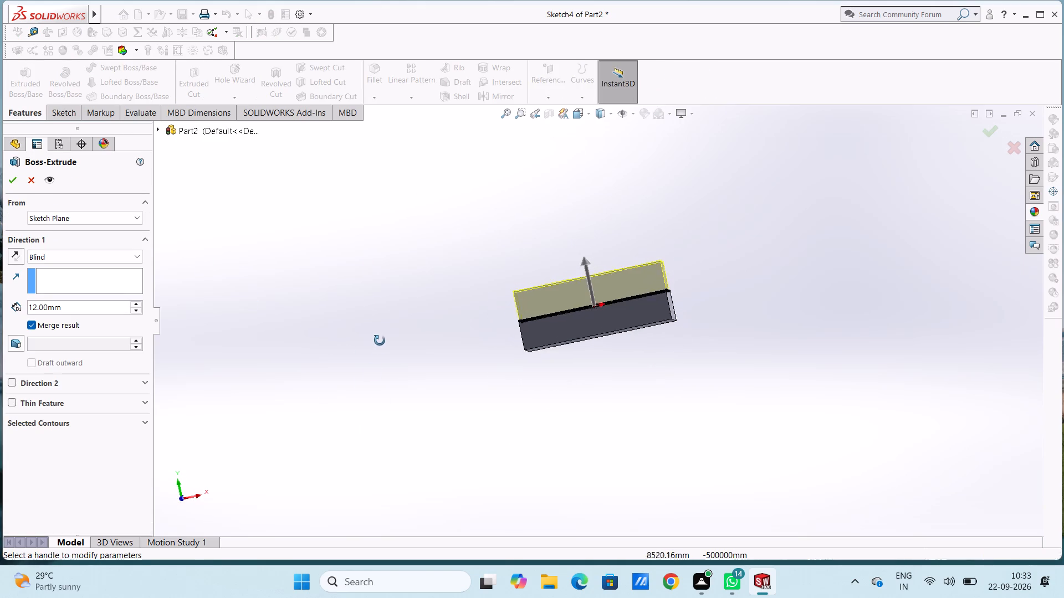
middle_click_drag(380, 341, 380, 340)
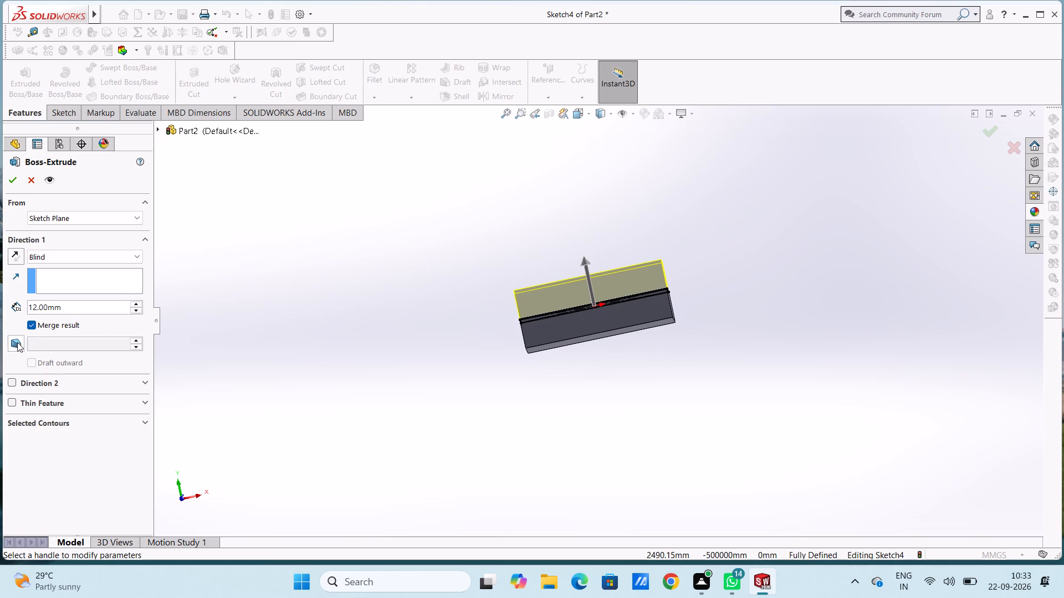
left_click(16, 342)
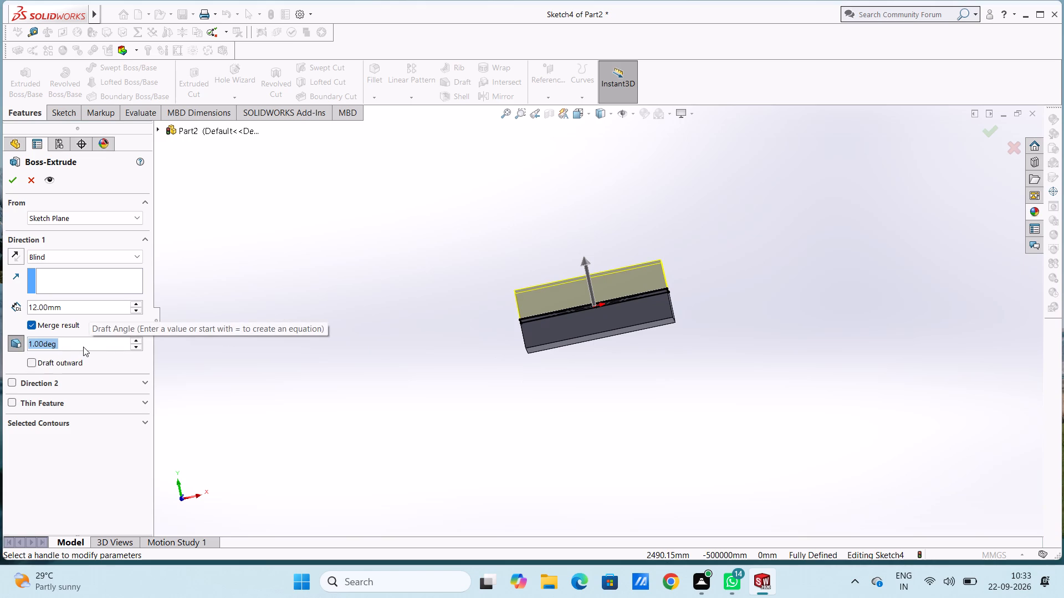
type("10")
key("Return")
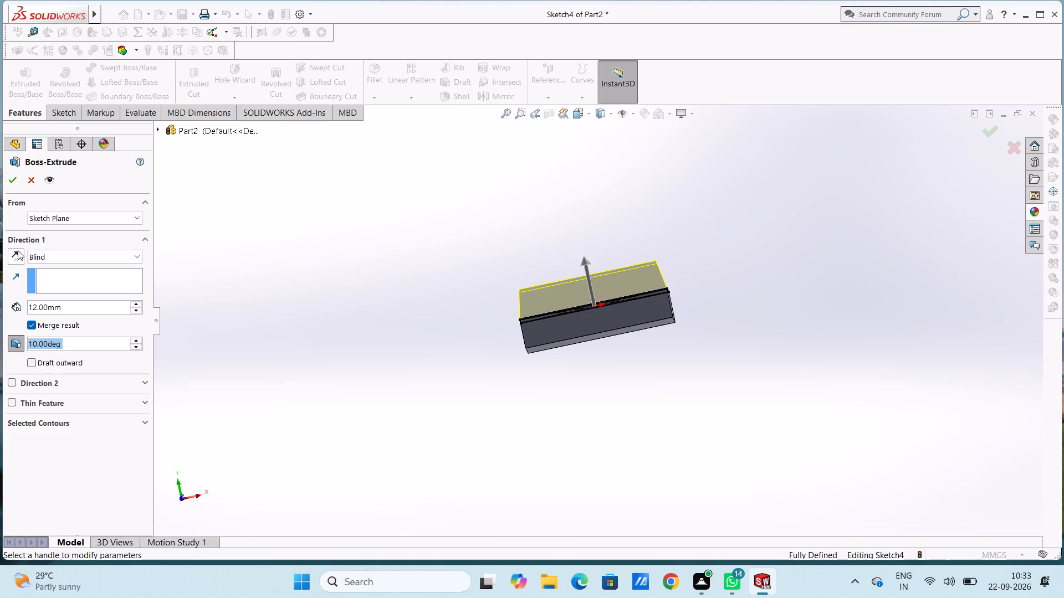
double_click(83, 307)
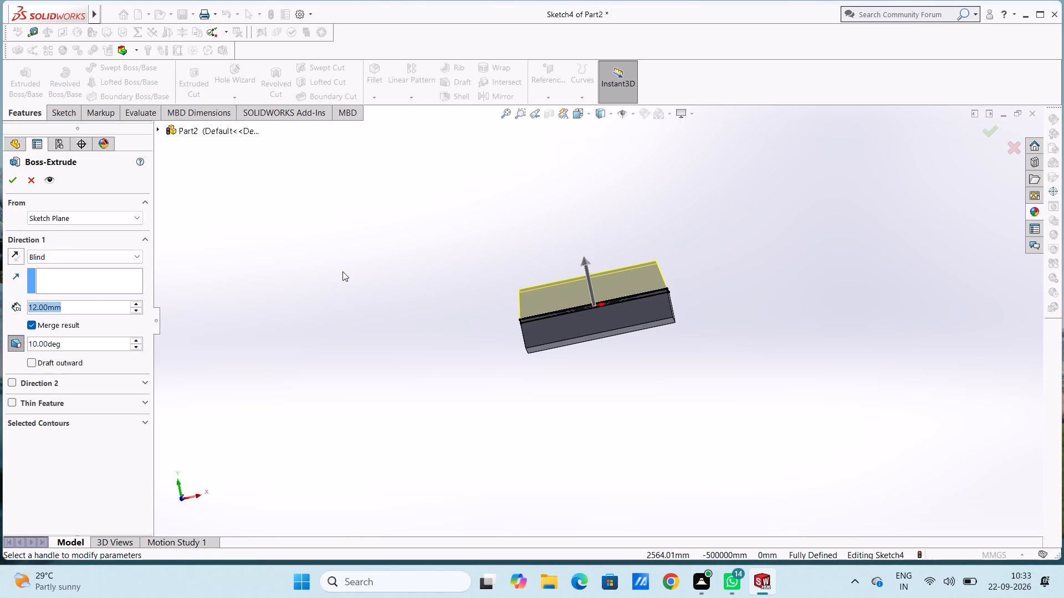
type("28")
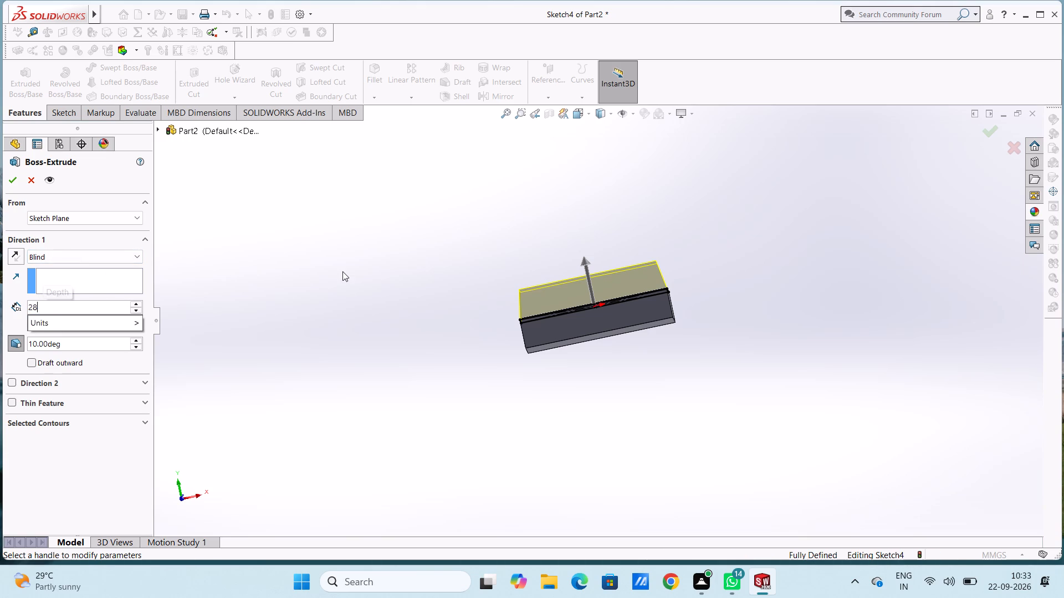
key("Return")
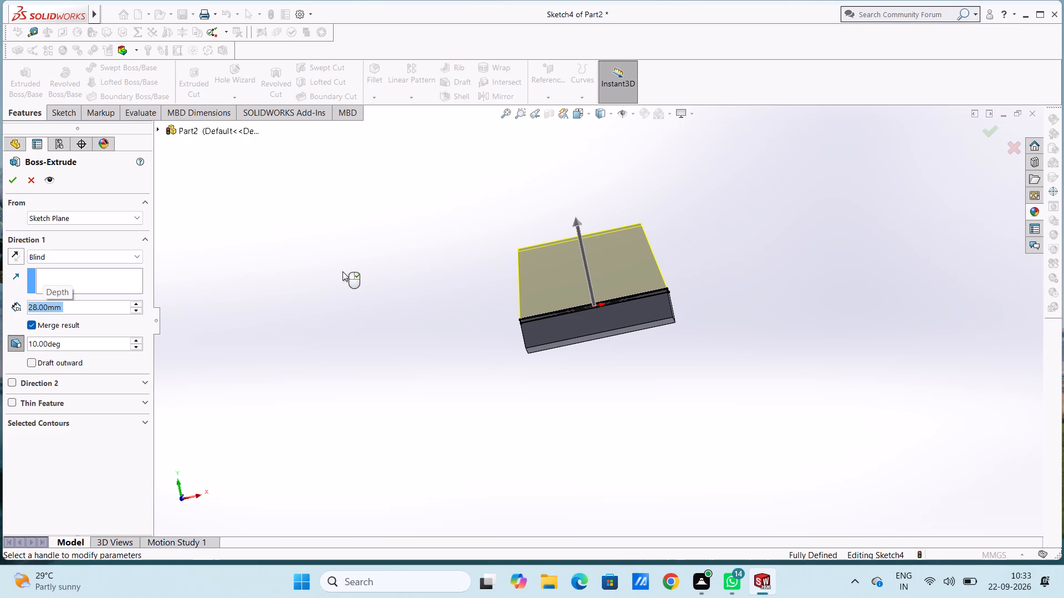
scroll(342, 271, "up", 1)
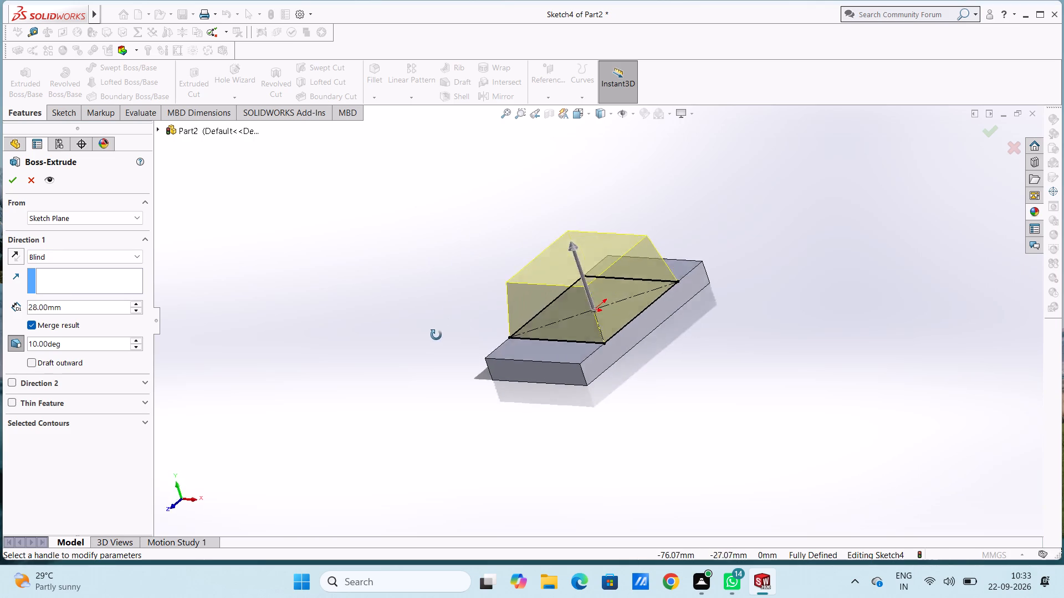
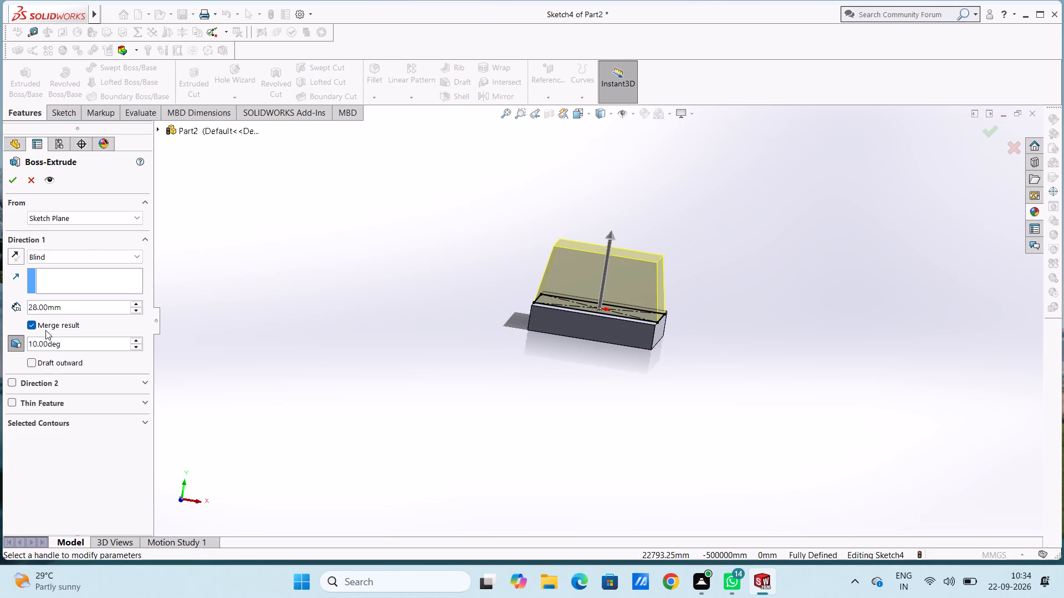
Finish the square boss extrusion on the plate with its inward draft angle set to 10°.
left_click(75, 344)
left_click(75, 344)
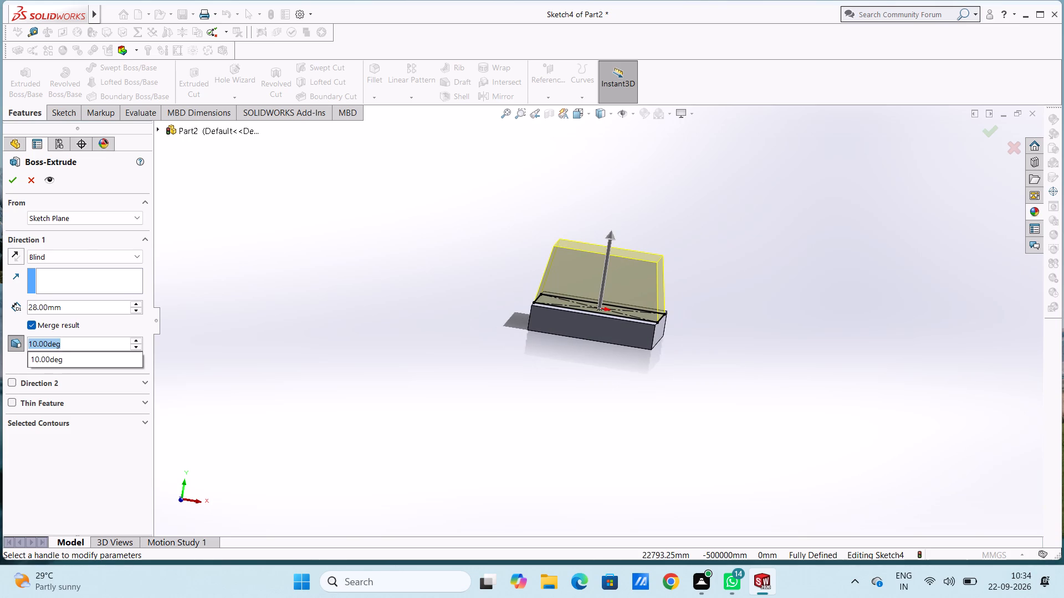
key("8")
key("Return")
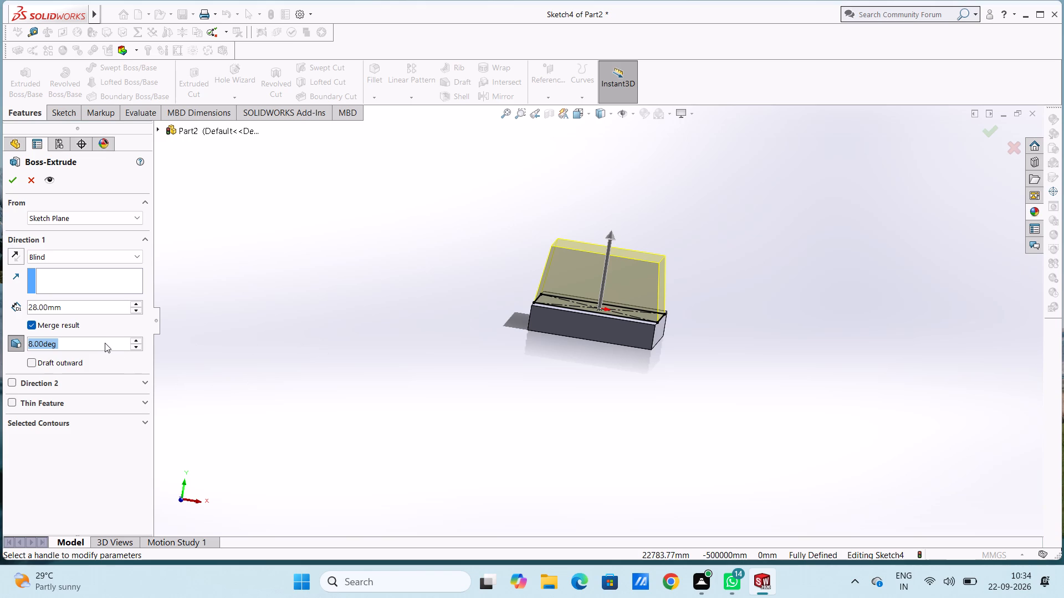
type("10")
key("Return")
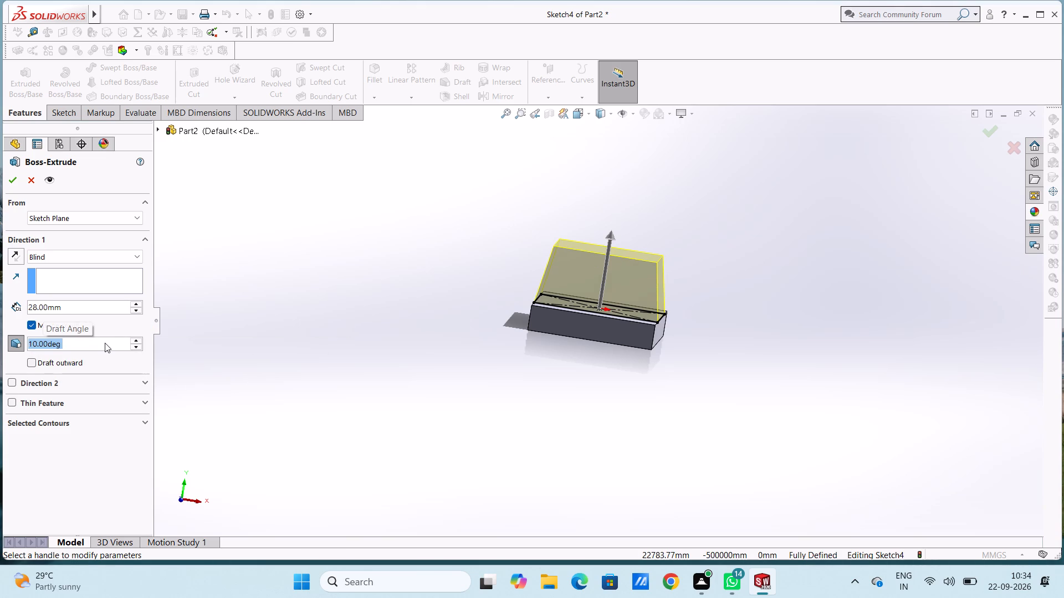
left_click(14, 183)
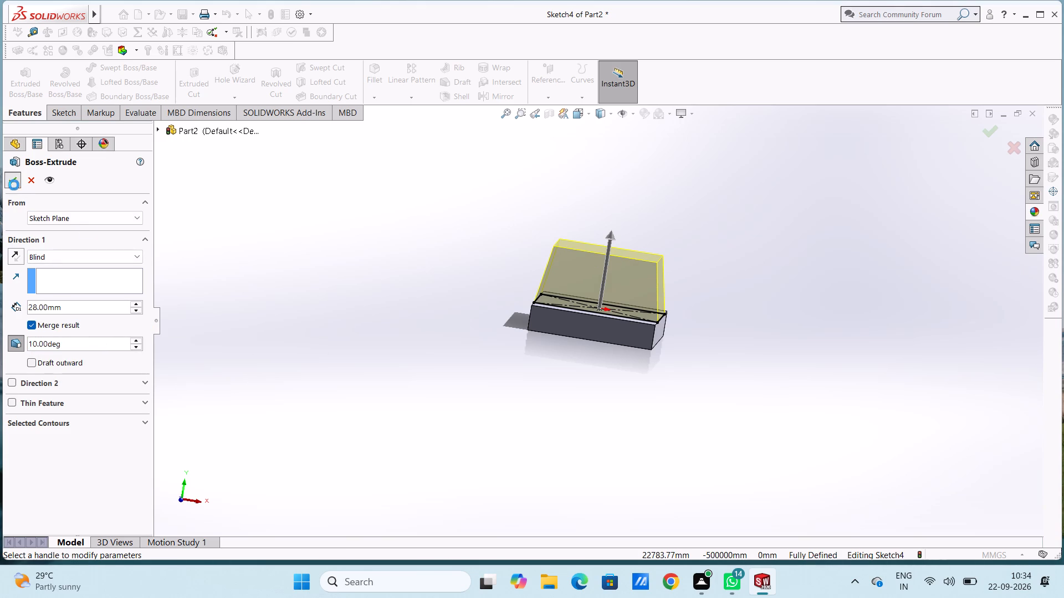
left_click(275, 275)
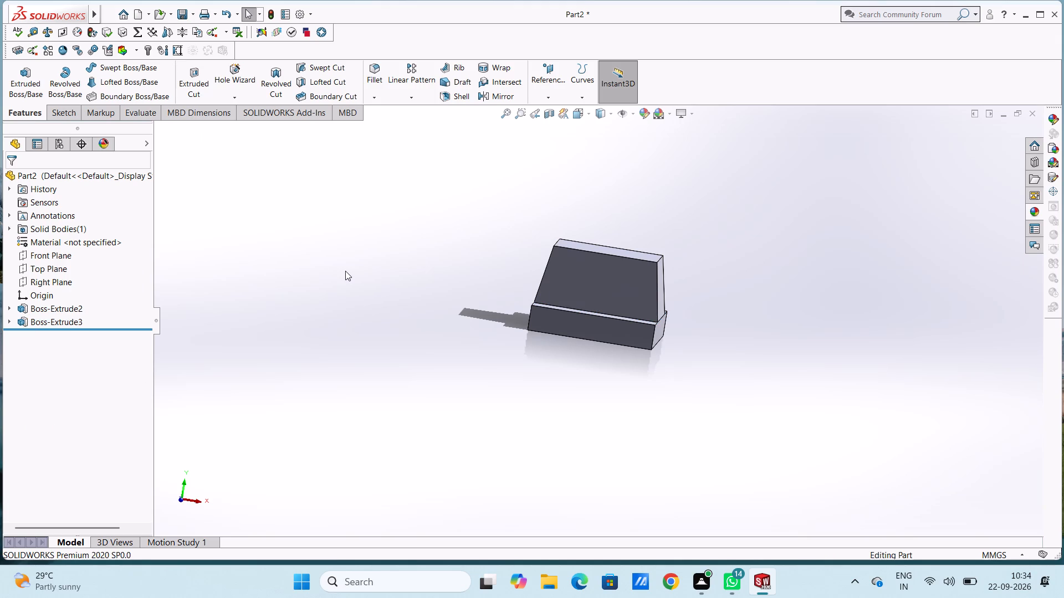
Examine the plate and its drafted boss in isometric view and from several angles around the part.
key("ctrl+7")
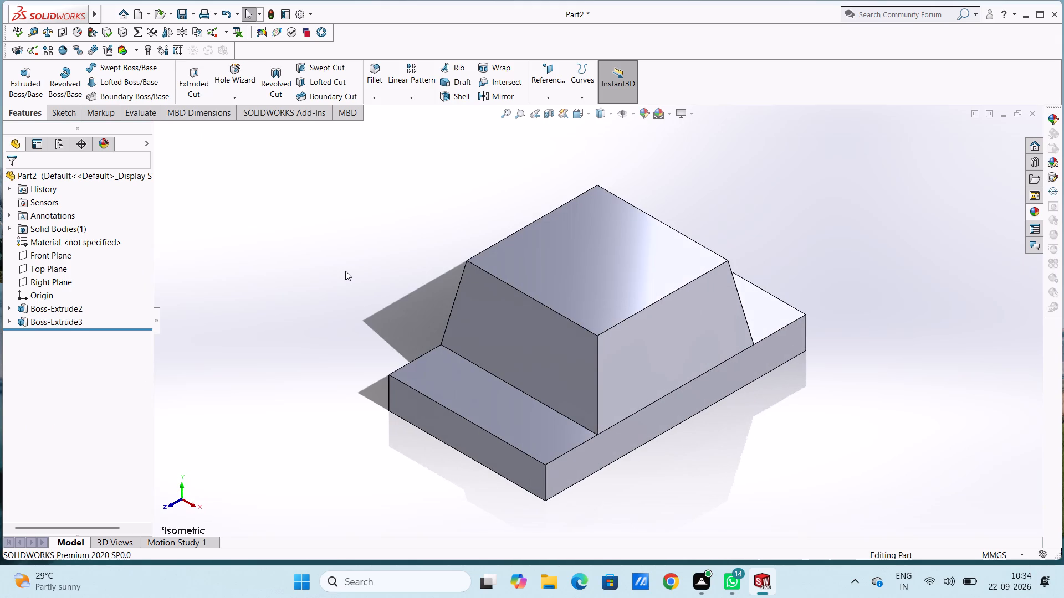
middle_click_drag(352, 302, 364, 221)
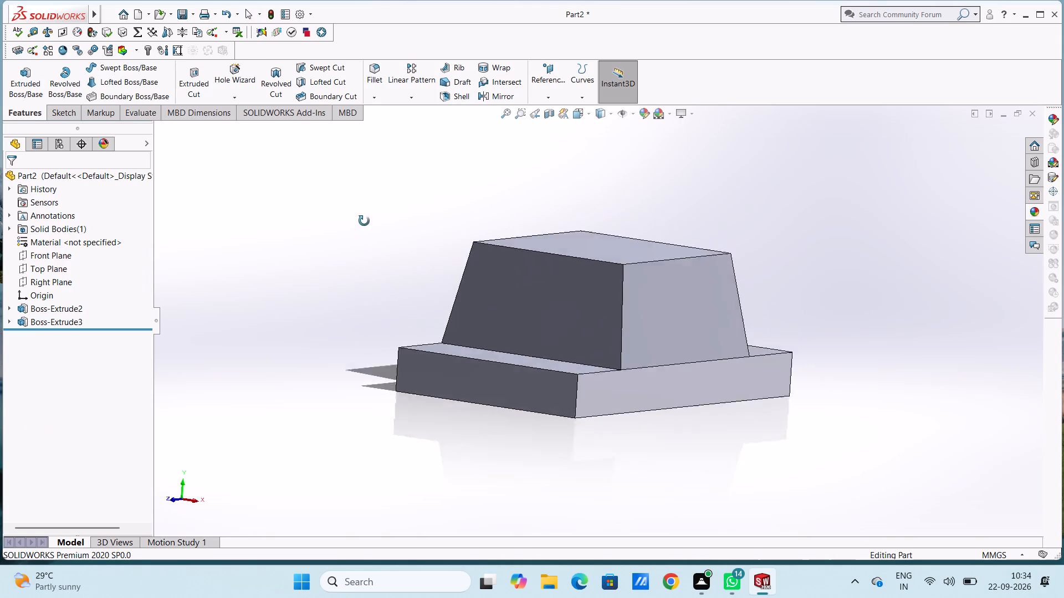
middle_click_drag(364, 221, 378, 203)
middle_click(378, 203)
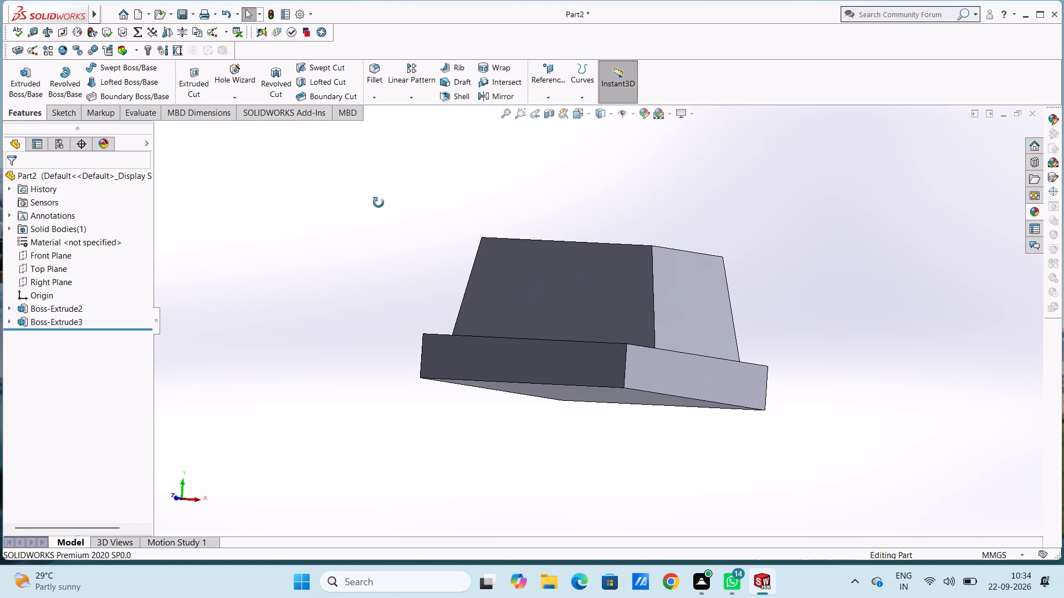
middle_click(378, 203)
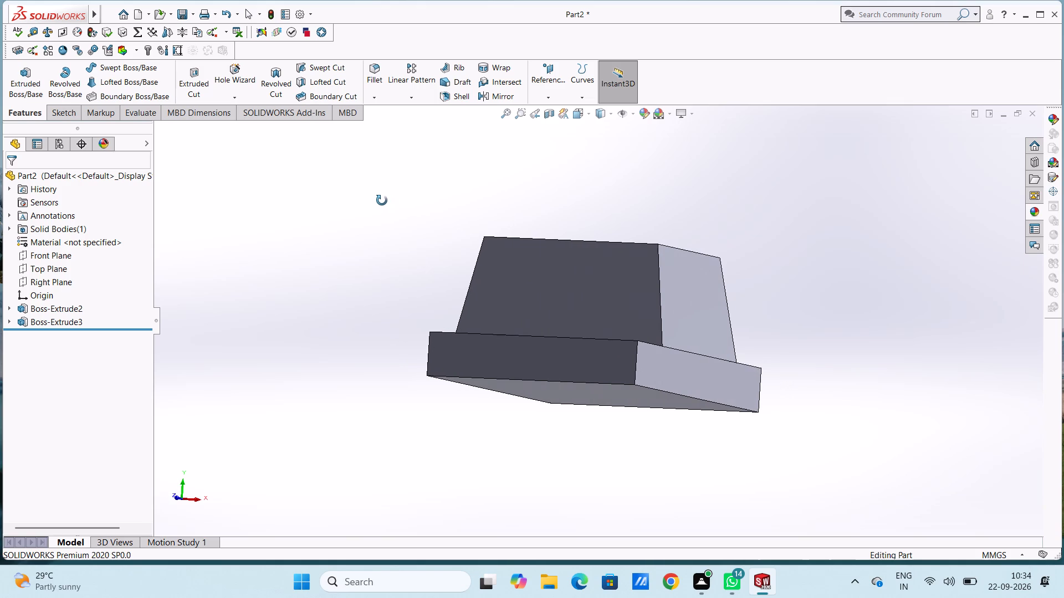
middle_click_drag(382, 200, 381, 204)
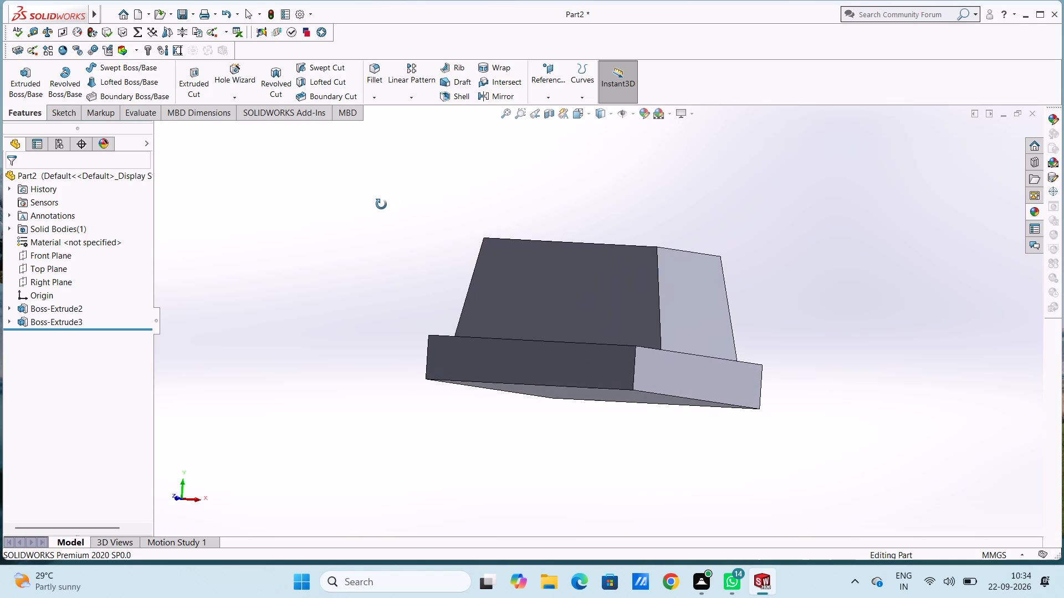
middle_click_drag(381, 204, 393, 214)
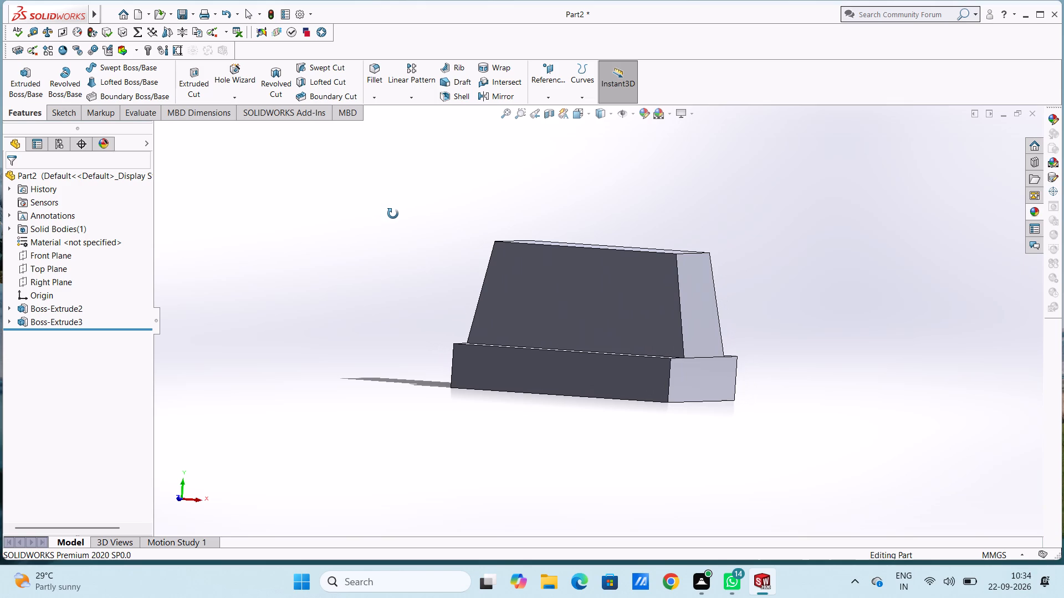
middle_click_drag(393, 214, 393, 214)
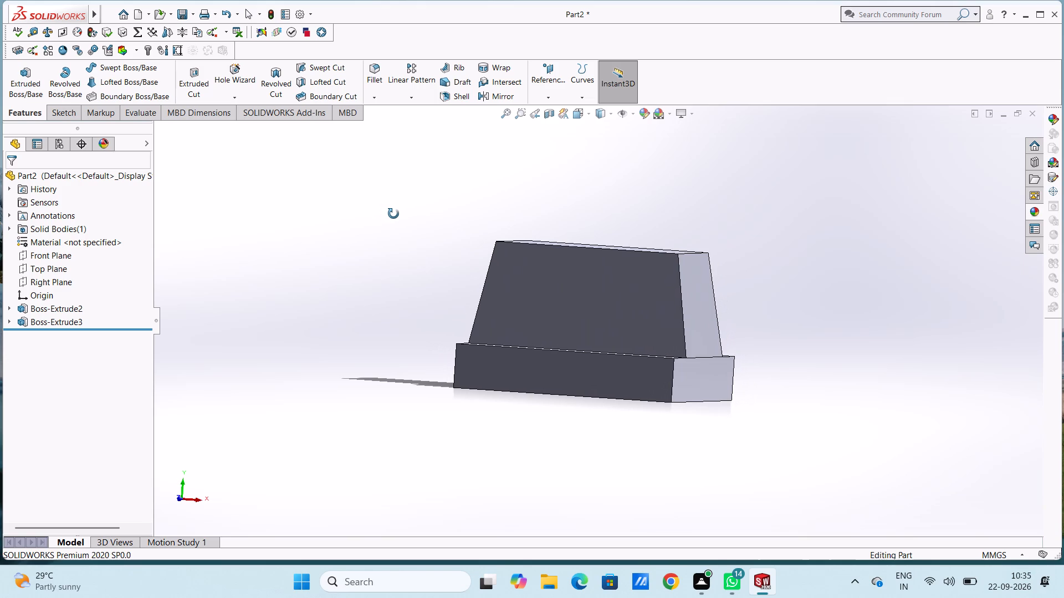
middle_click_drag(393, 214, 388, 214)
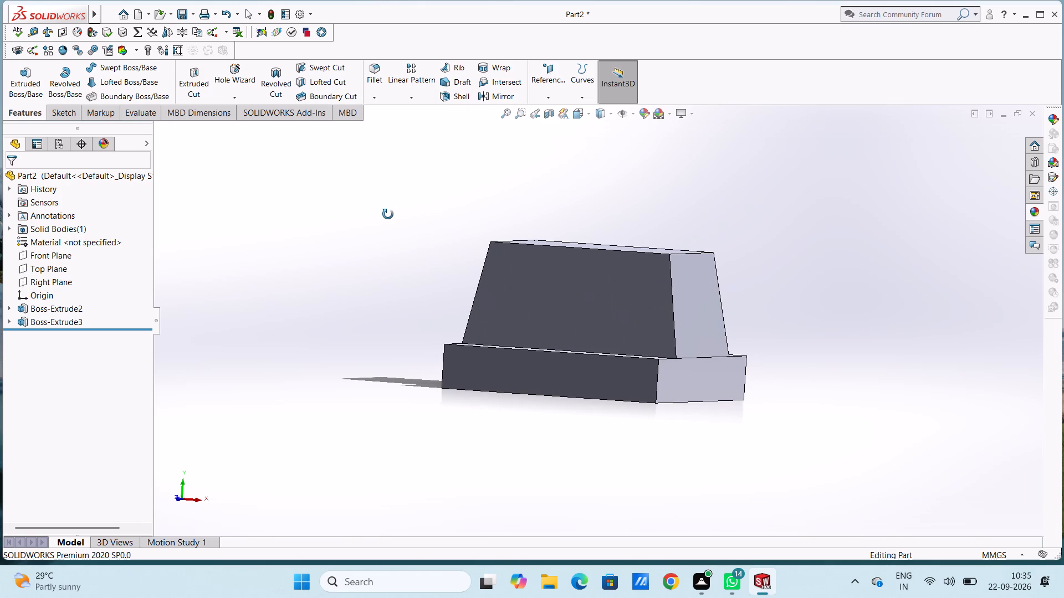
middle_click_drag(388, 214, 388, 217)
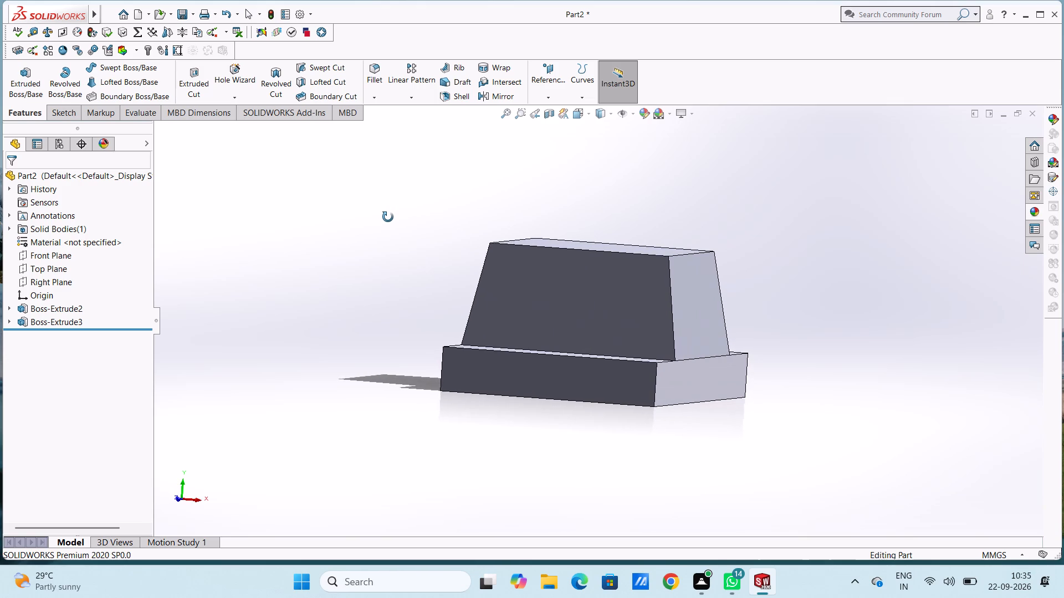
middle_click_drag(388, 217, 388, 218)
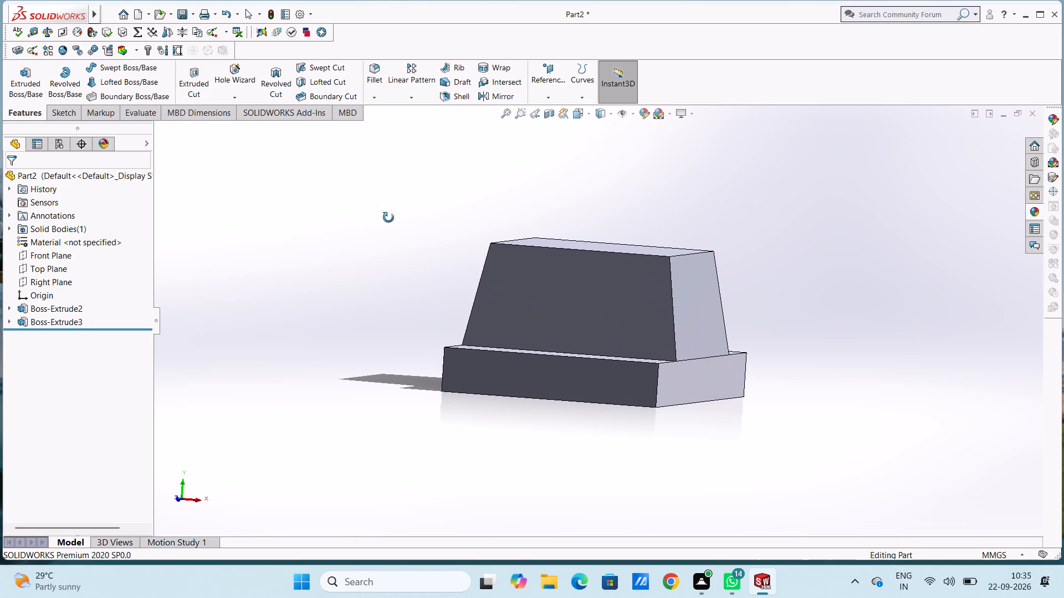
middle_click_drag(388, 218, 391, 221)
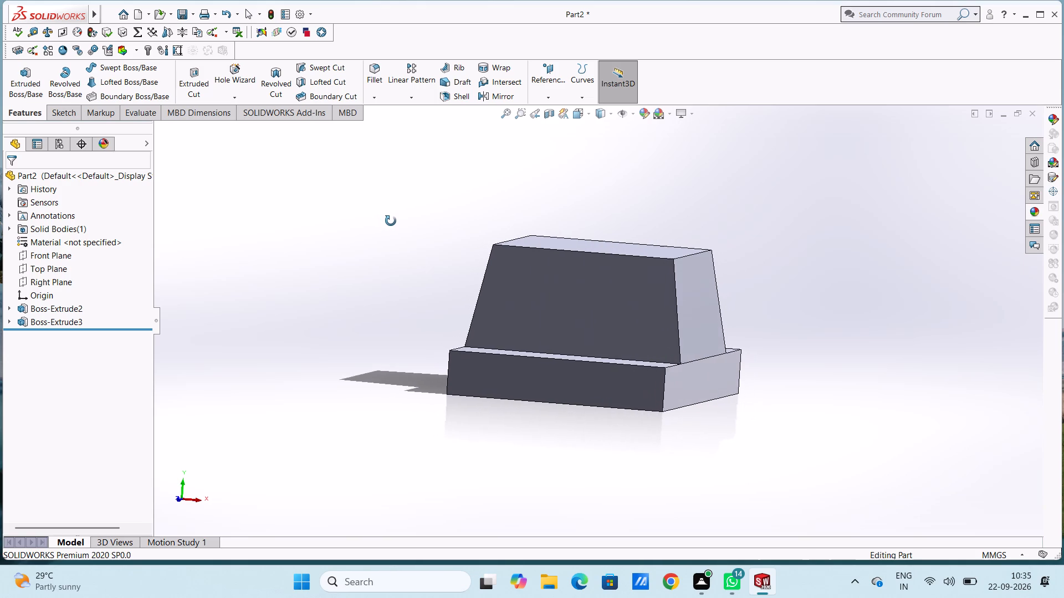
middle_click_drag(391, 221, 385, 225)
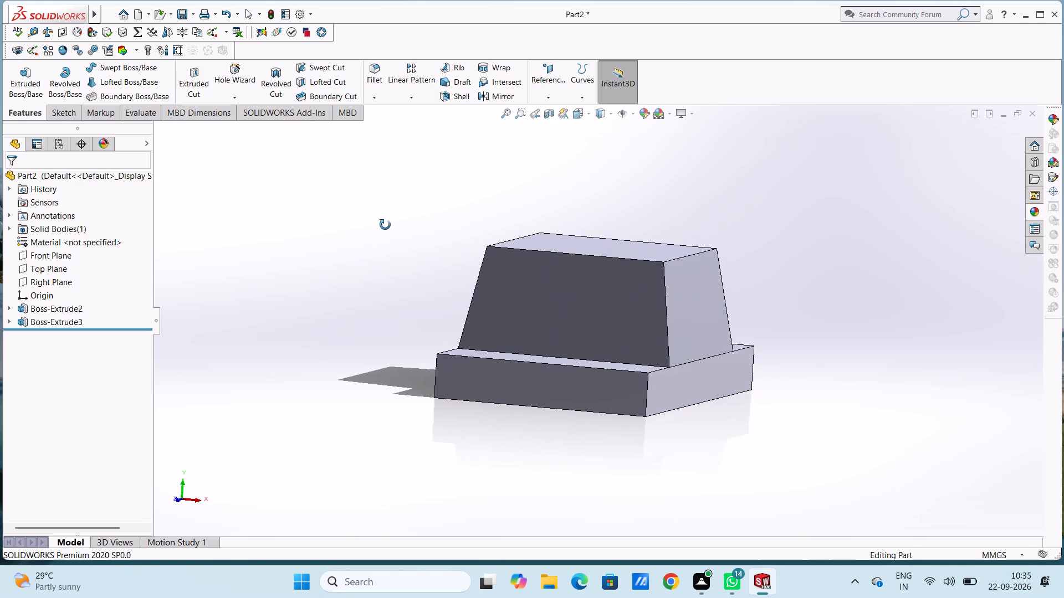
middle_click_drag(385, 225, 387, 225)
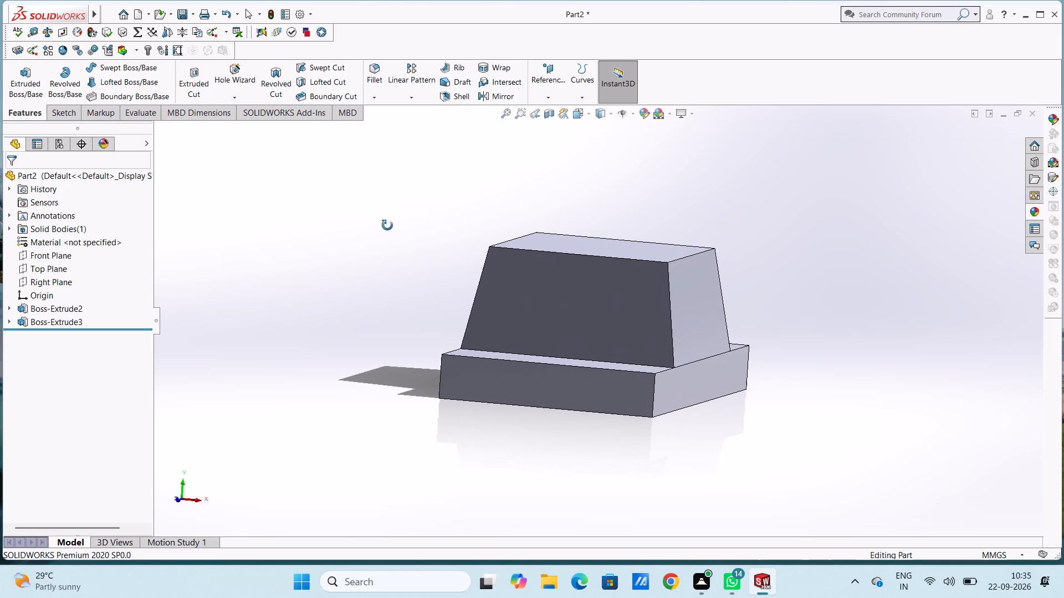
middle_click_drag(387, 225, 381, 228)
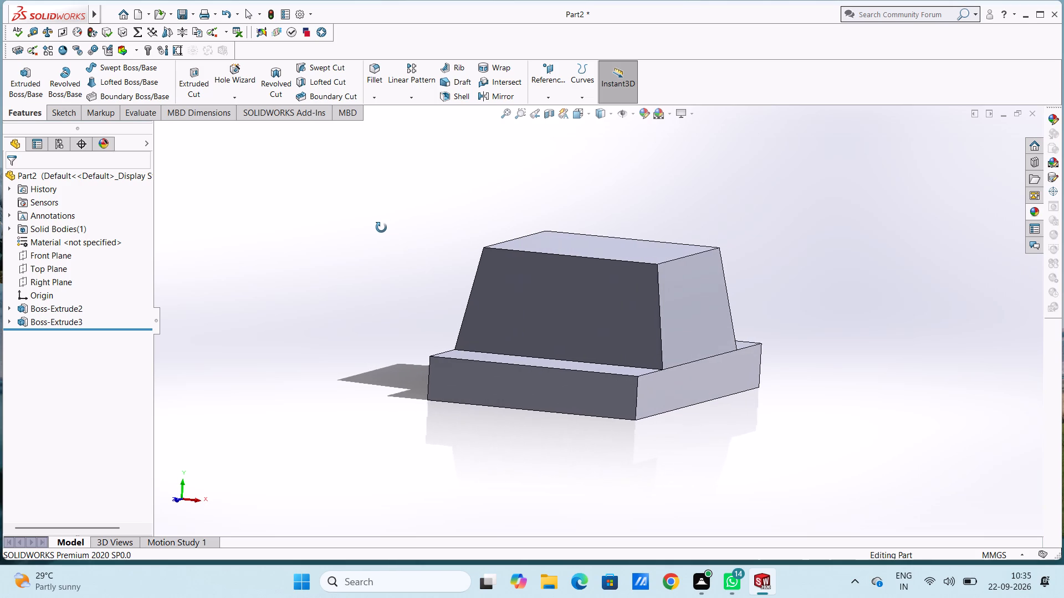
middle_click_drag(381, 228, 388, 229)
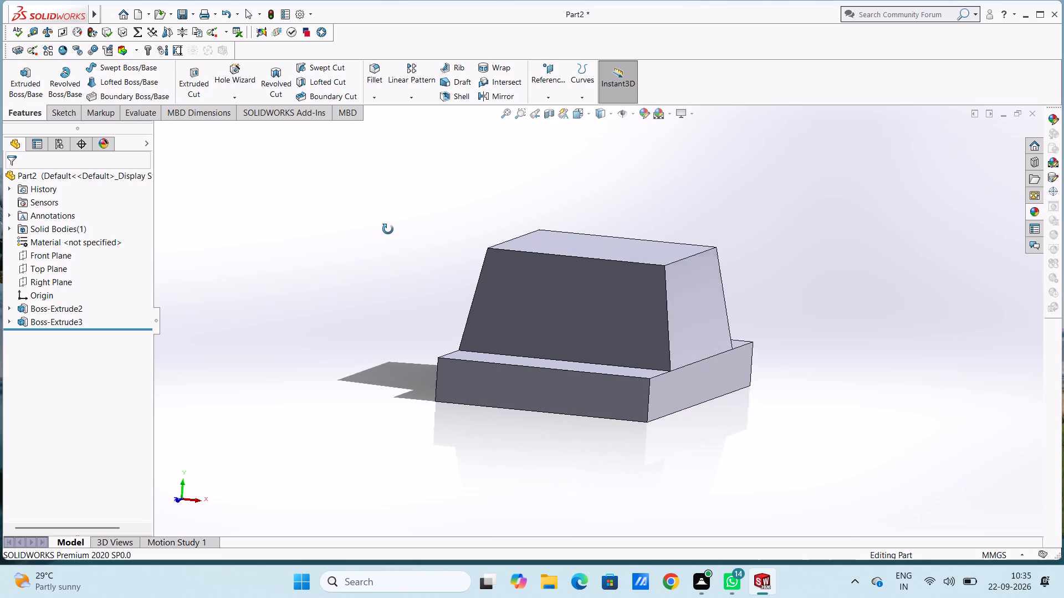
middle_click_drag(388, 229, 325, 240)
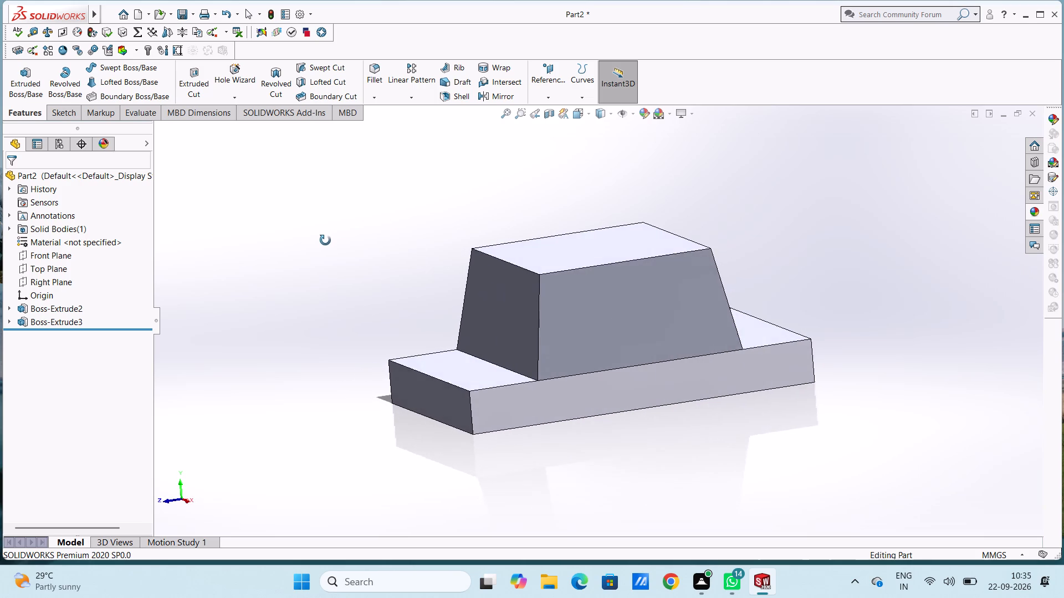
middle_click_drag(325, 240, 384, 242)
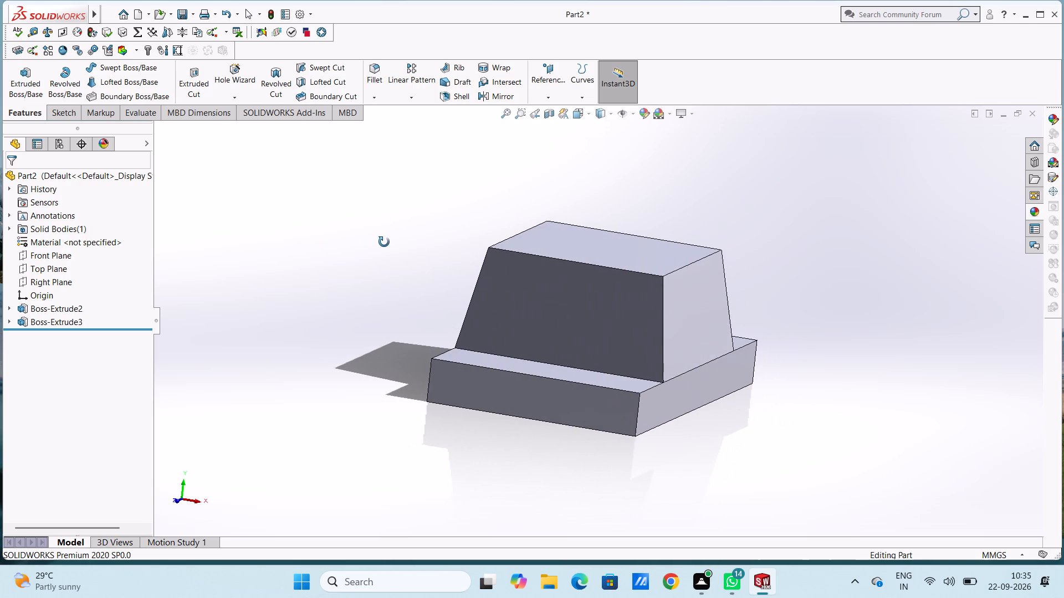
middle_click_drag(384, 242, 343, 247)
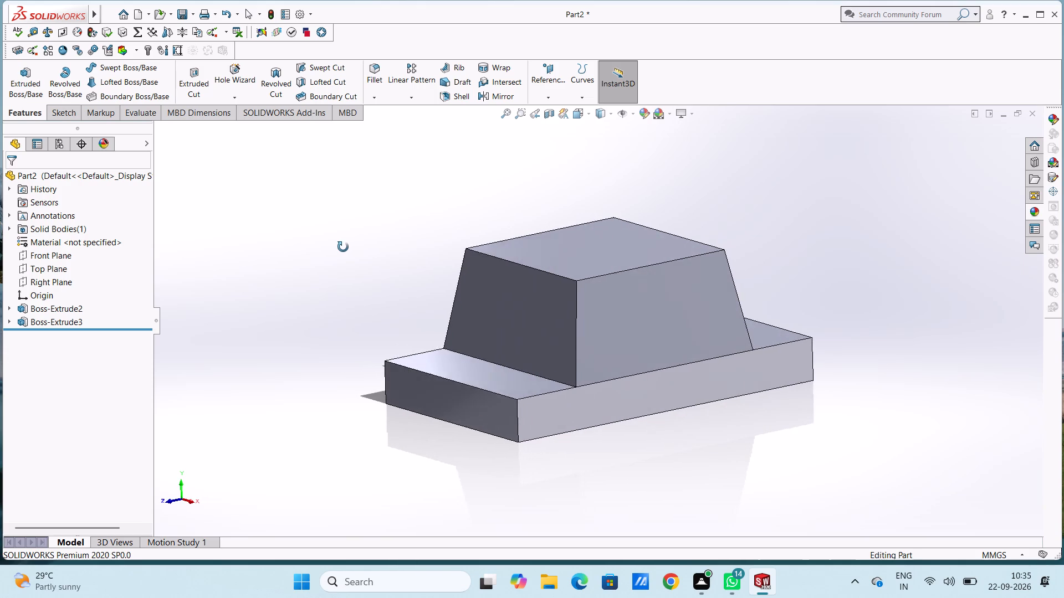
middle_click_drag(343, 247, 370, 254)
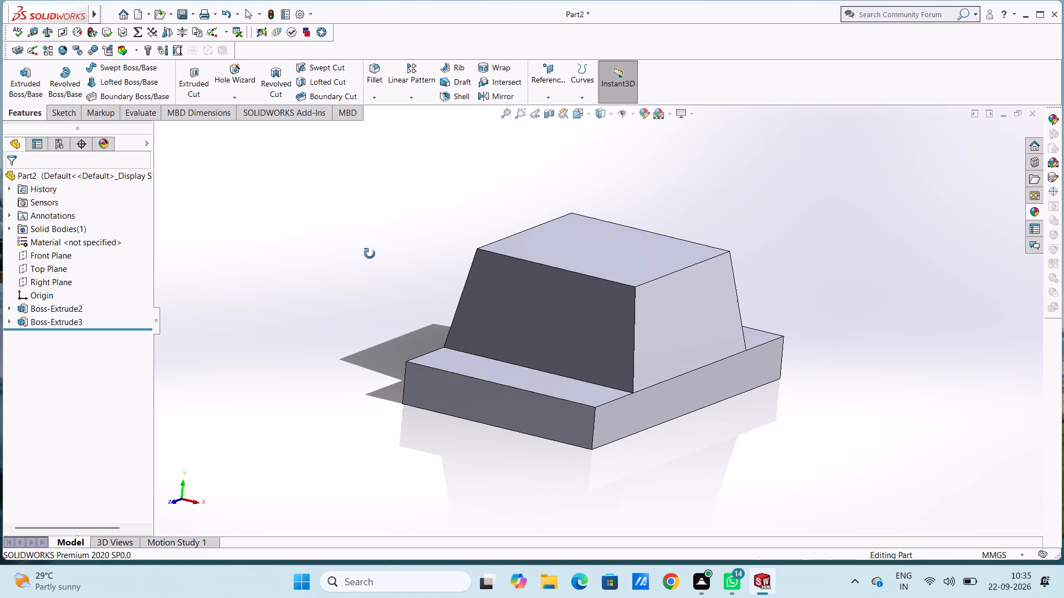
middle_click_drag(370, 254, 332, 260)
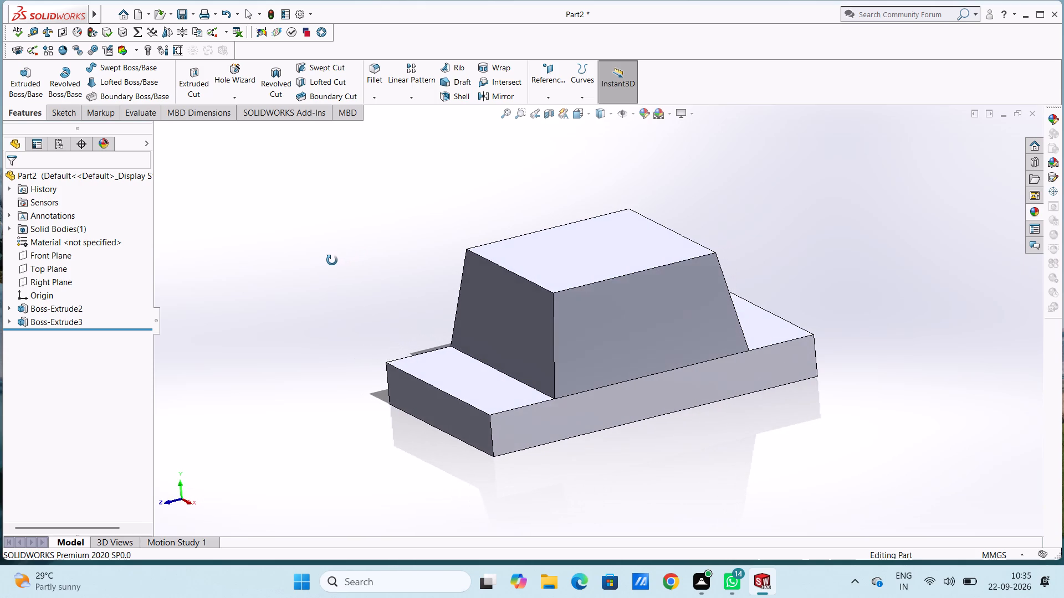
middle_click_drag(332, 260, 327, 265)
scroll(326, 265, "up", 1)
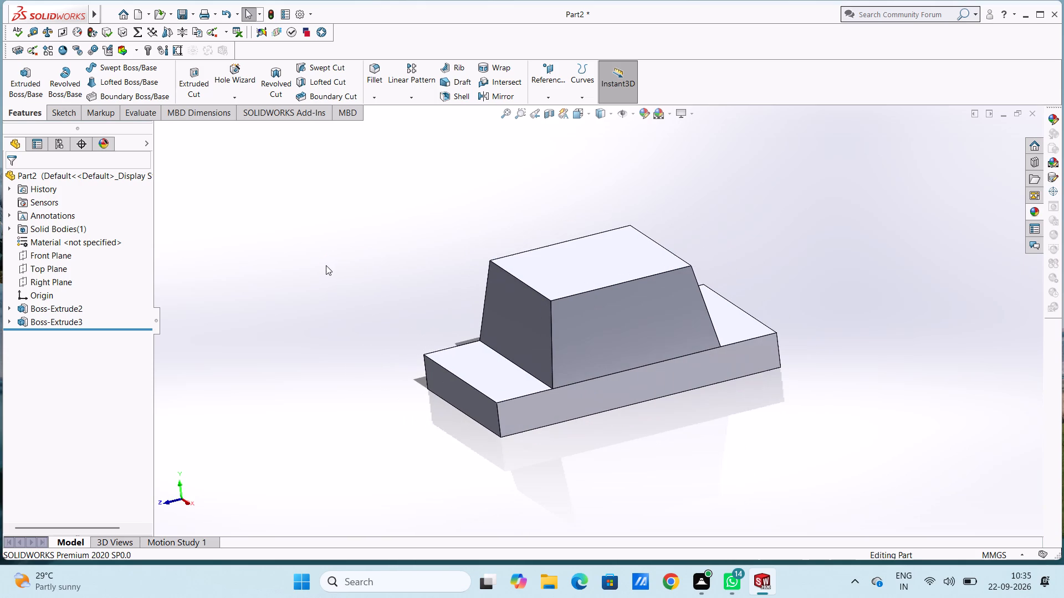
middle_click_drag(370, 246, 407, 285)
middle_click_drag(381, 265, 380, 269)
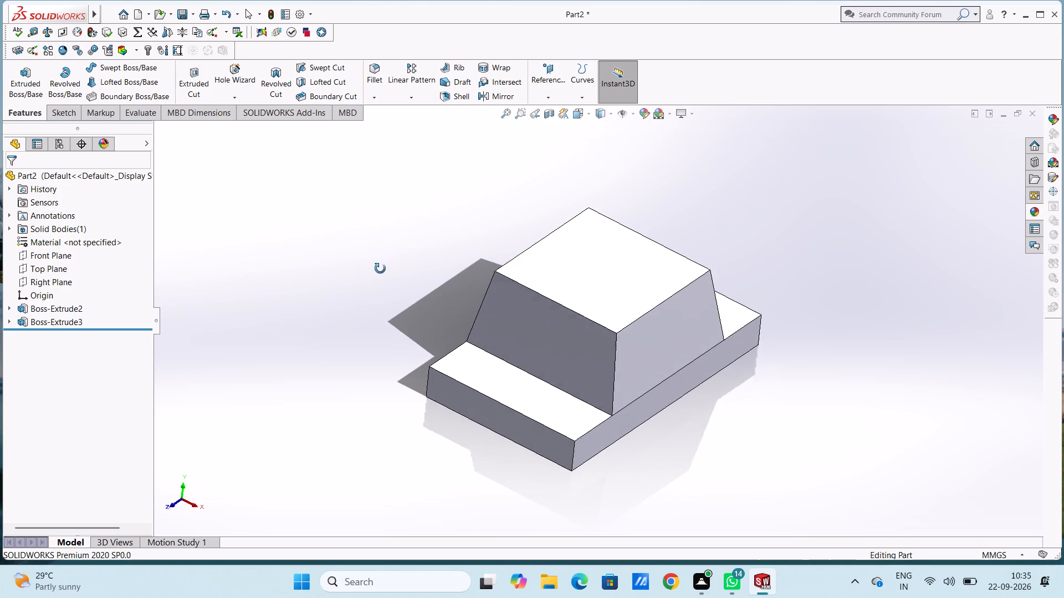
middle_click_drag(380, 269, 377, 280)
middle_click_drag(354, 282, 337, 286)
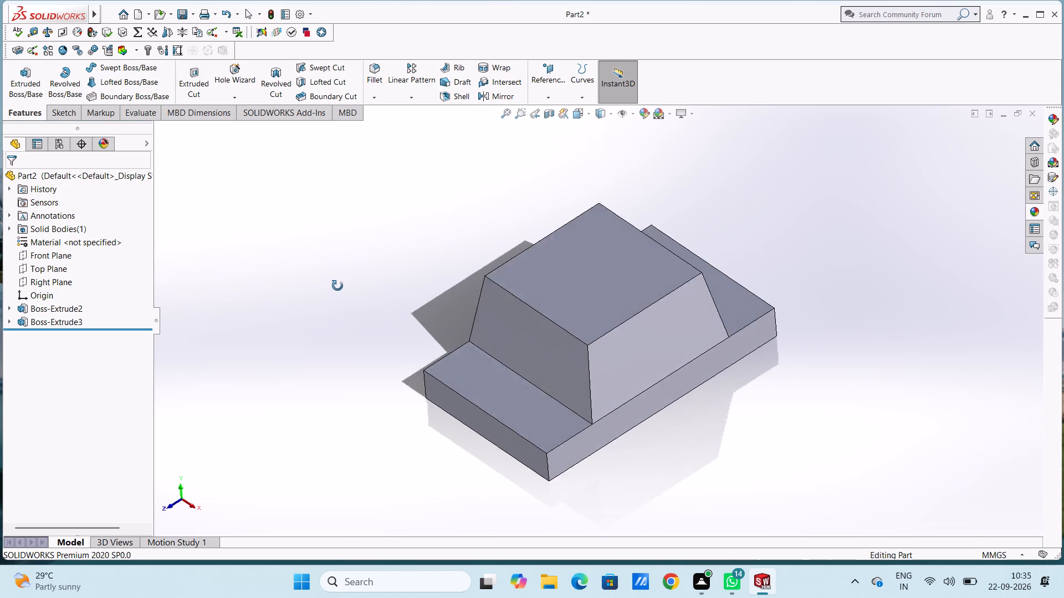
middle_click_drag(337, 286, 340, 286)
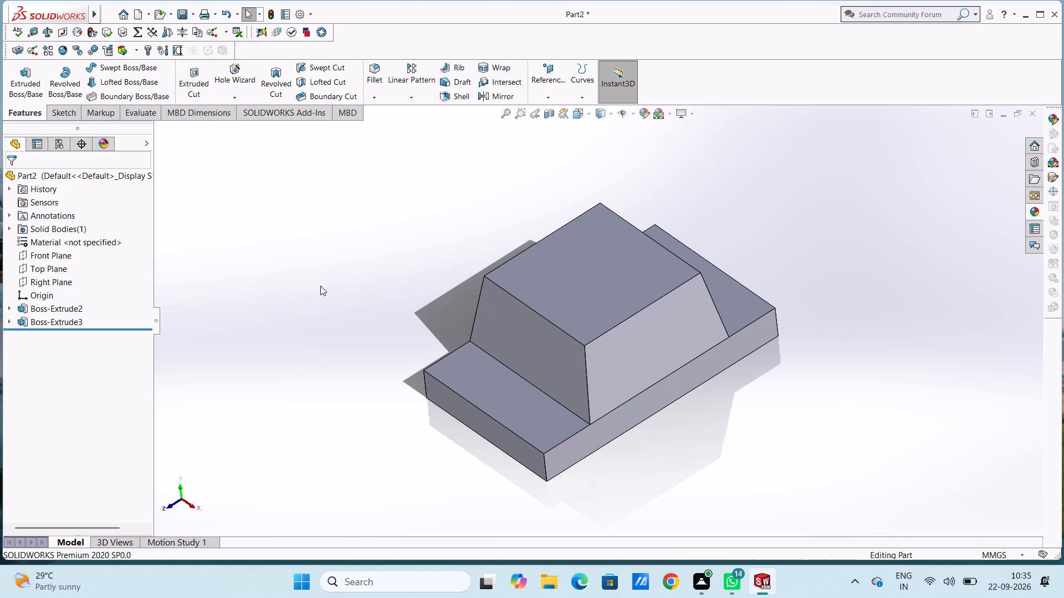
middle_click_drag(320, 286, 376, 293)
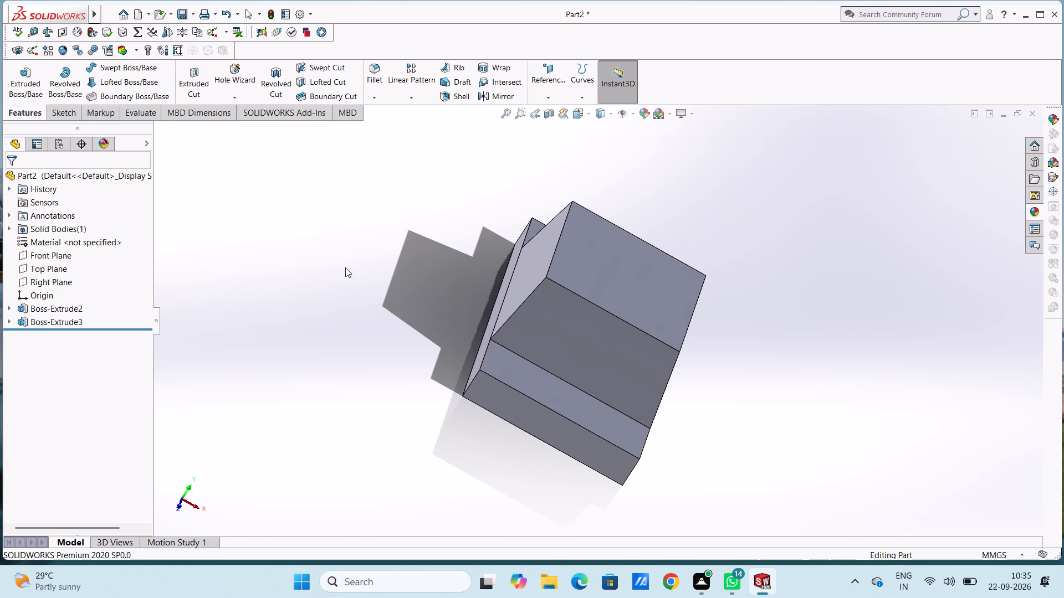
Sketch on the plate's front face a horizontal midpoint line centred on the origin along the bottom edge, with a 15 mm half-length.
key("ctrl+1")
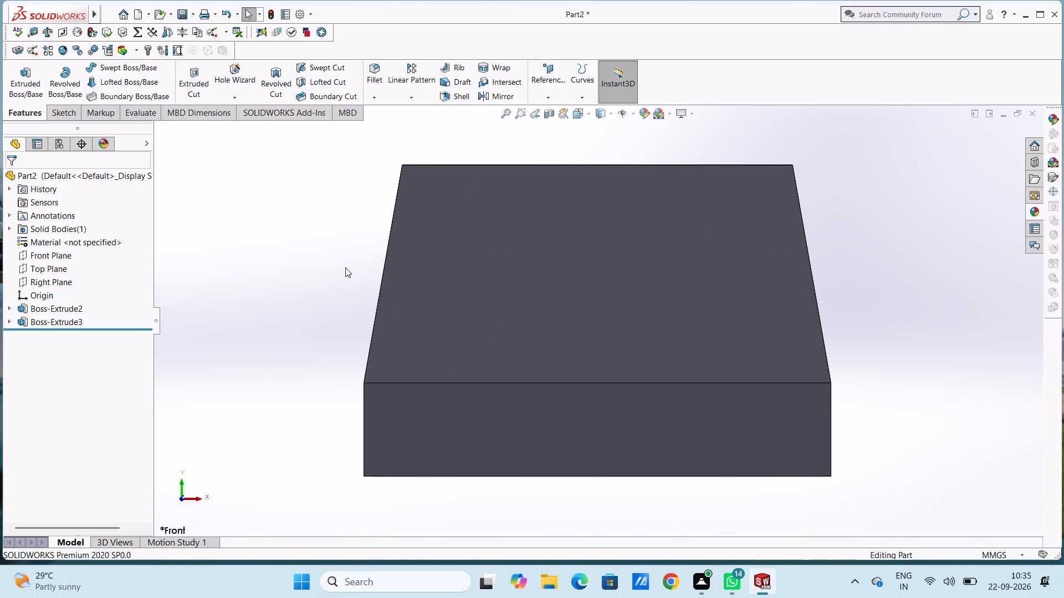
left_click(606, 434)
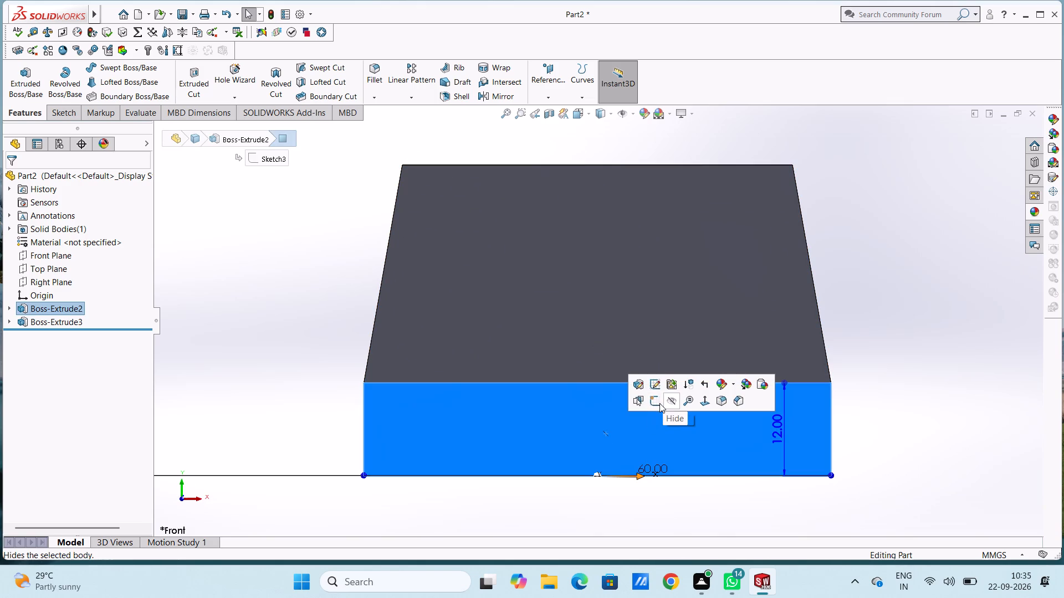
left_click(656, 403)
left_click(302, 297)
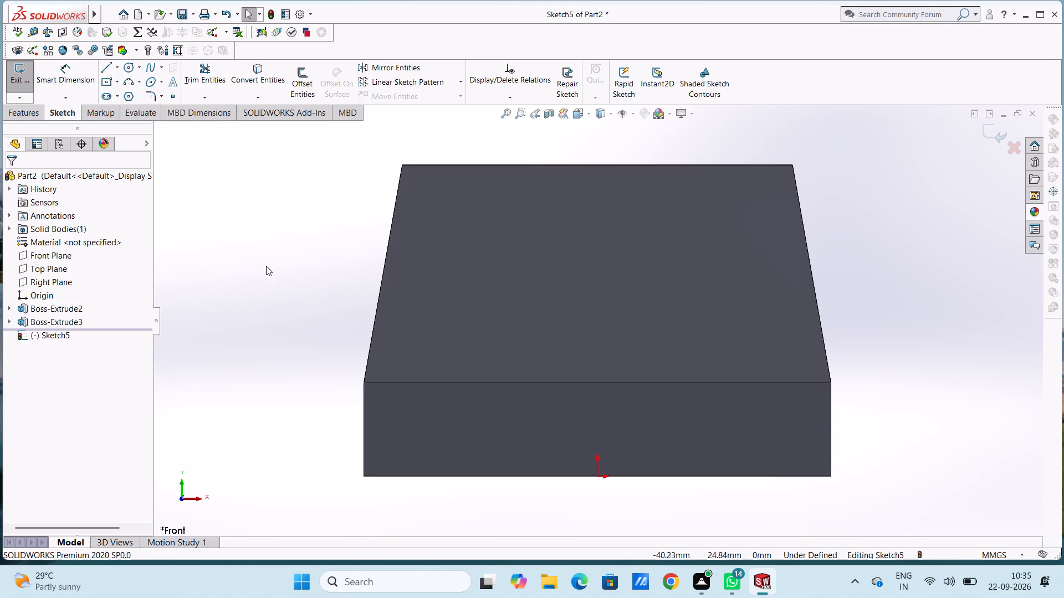
left_click(116, 68)
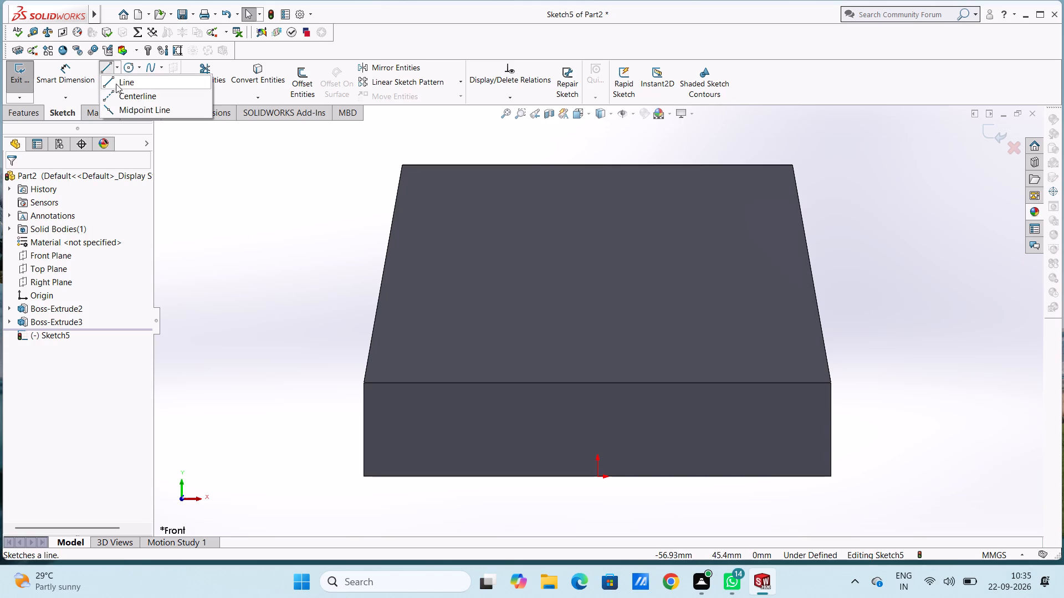
left_click(120, 112)
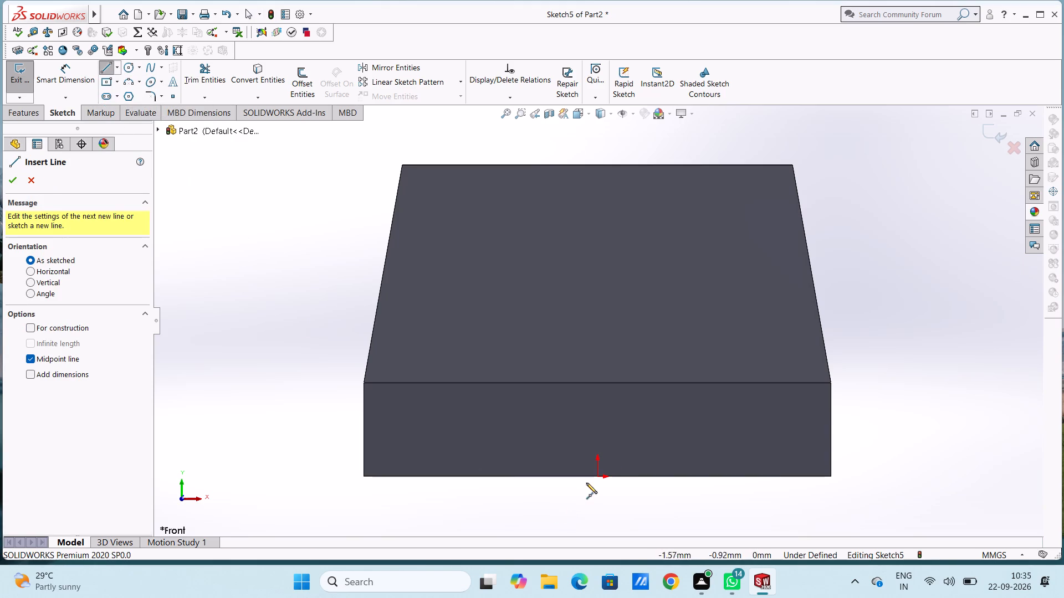
left_click(598, 480)
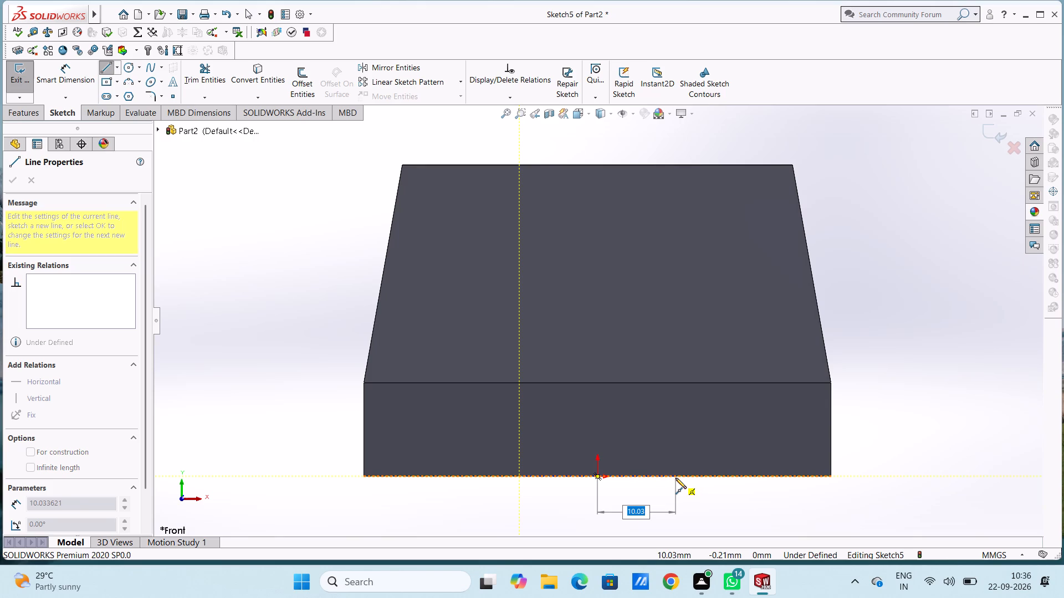
type("15")
key("Return")
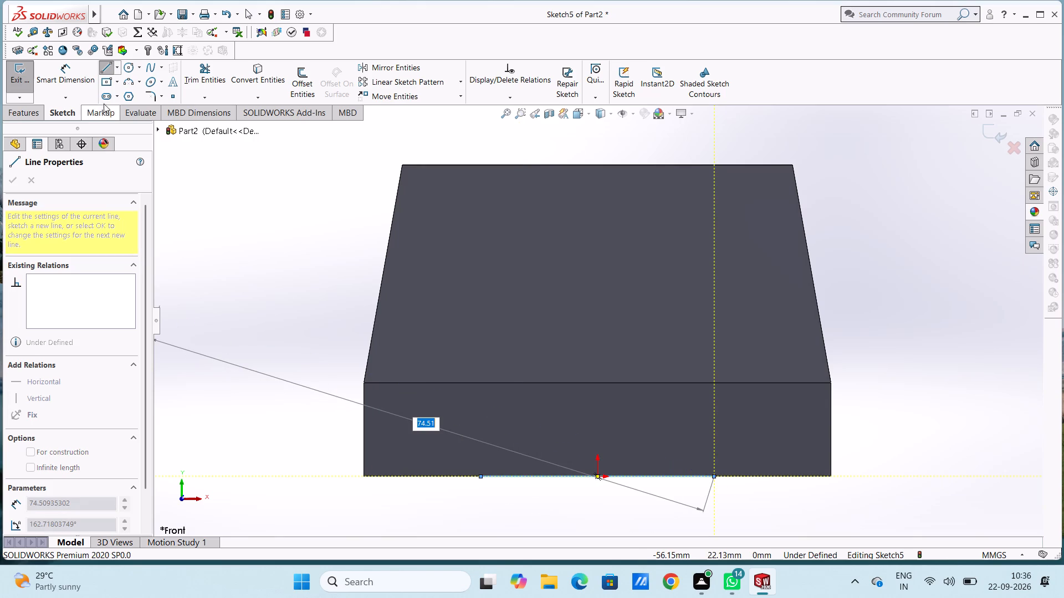
Dimension the distance from the bottom line's left endpoint to the origin, placing the dimension below the plate.
left_click(79, 71)
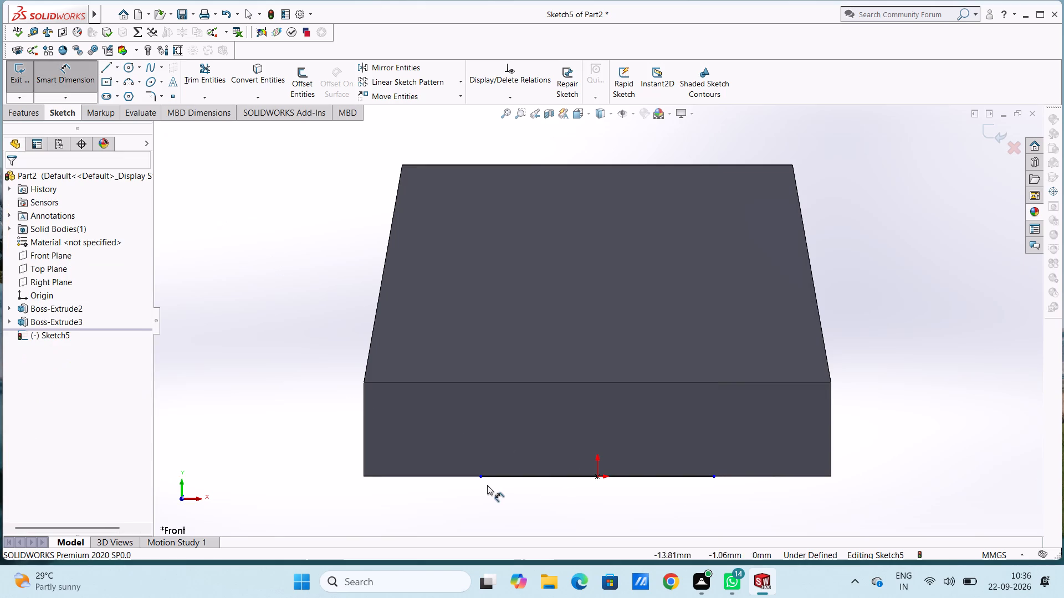
left_click(479, 478)
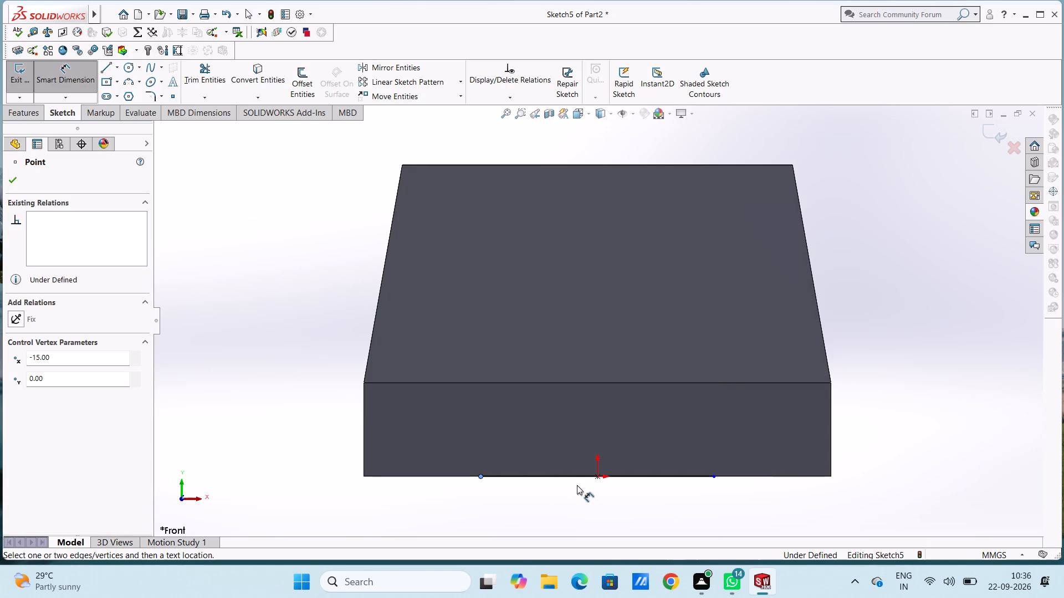
left_click(598, 477)
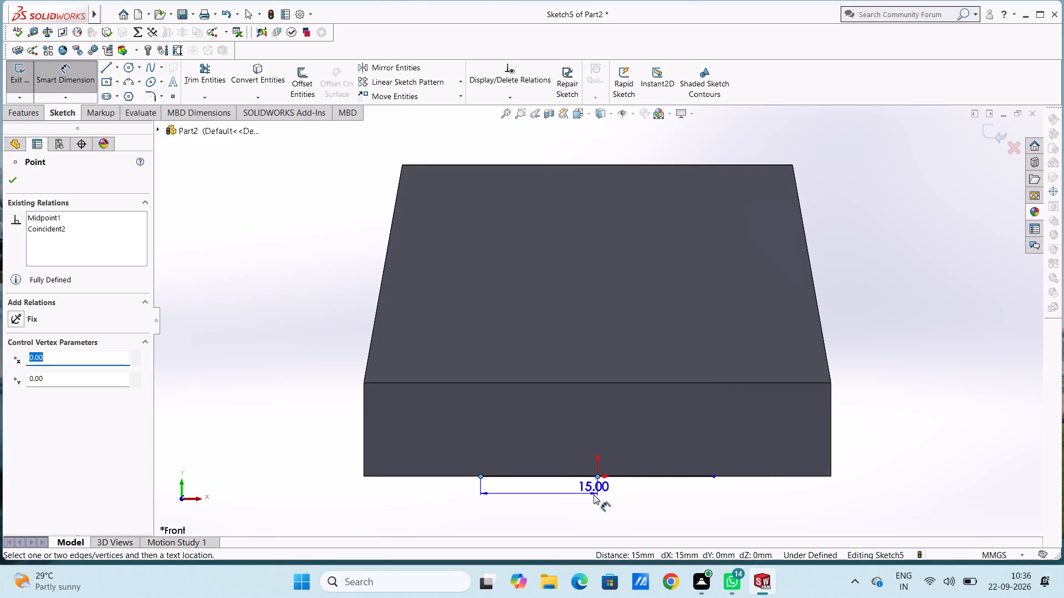
scroll(586, 508, "up", 4)
left_click(587, 486)
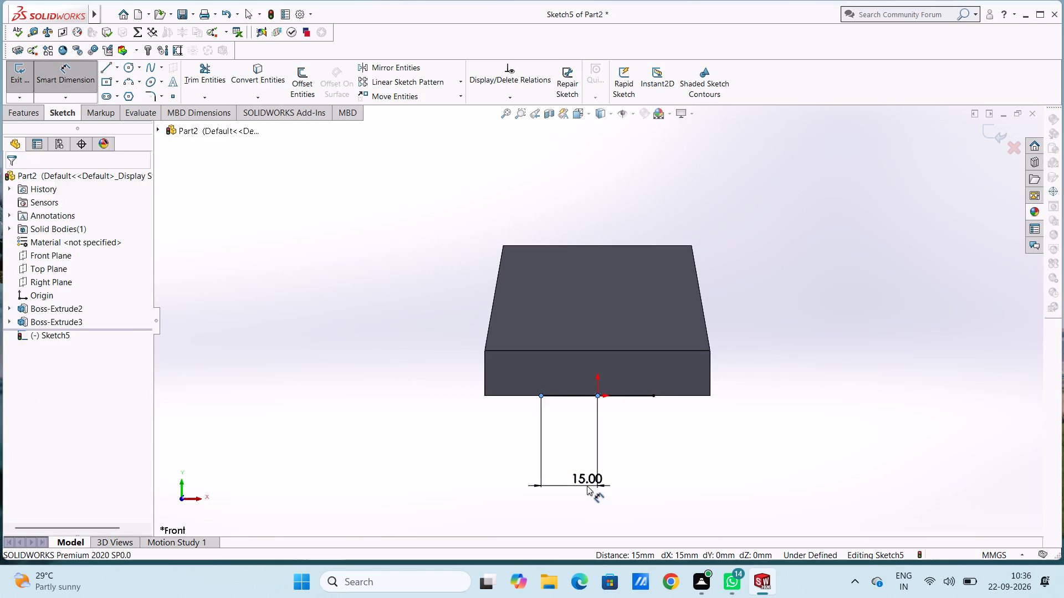
left_click(541, 472)
left_click(518, 461)
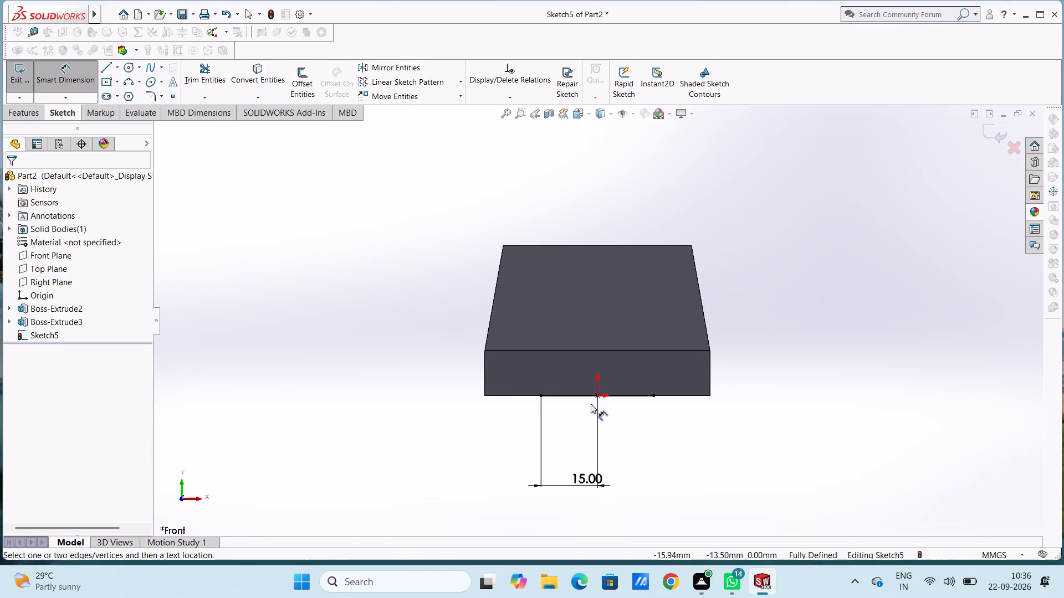
scroll(622, 386, "down", 1)
left_click(63, 84)
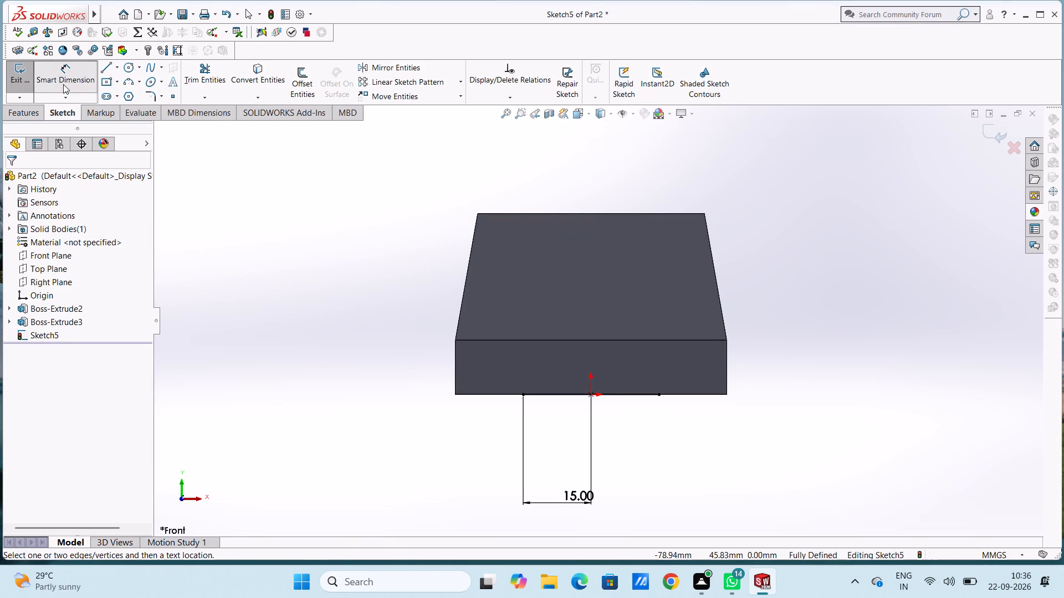
Close a 30 × 12 mm rectangle above the bottom line with two vertical lines and a horizontal line along the plate's top edge.
left_click(106, 65)
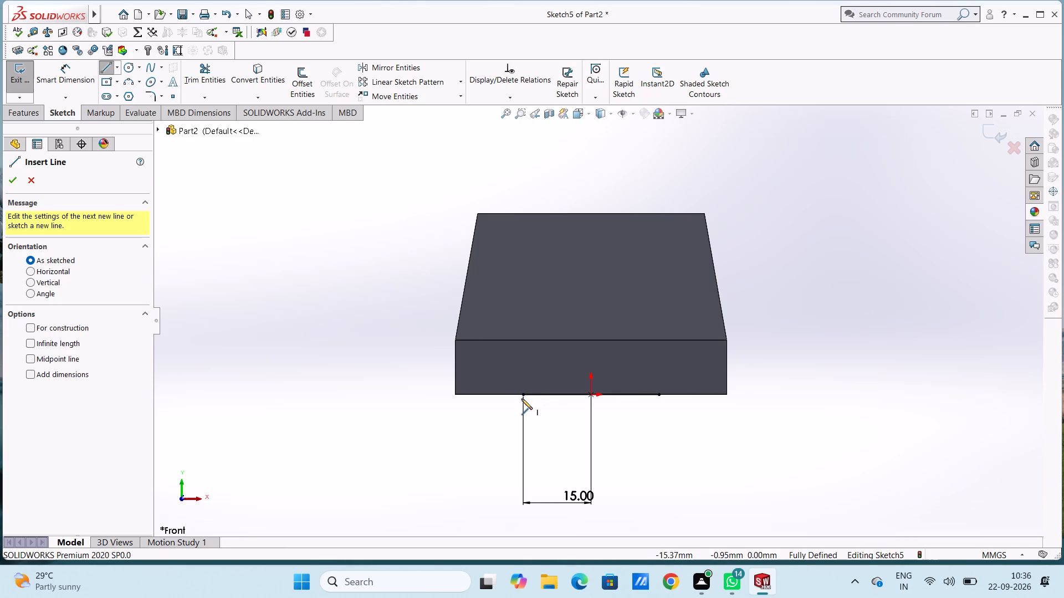
left_click(521, 392)
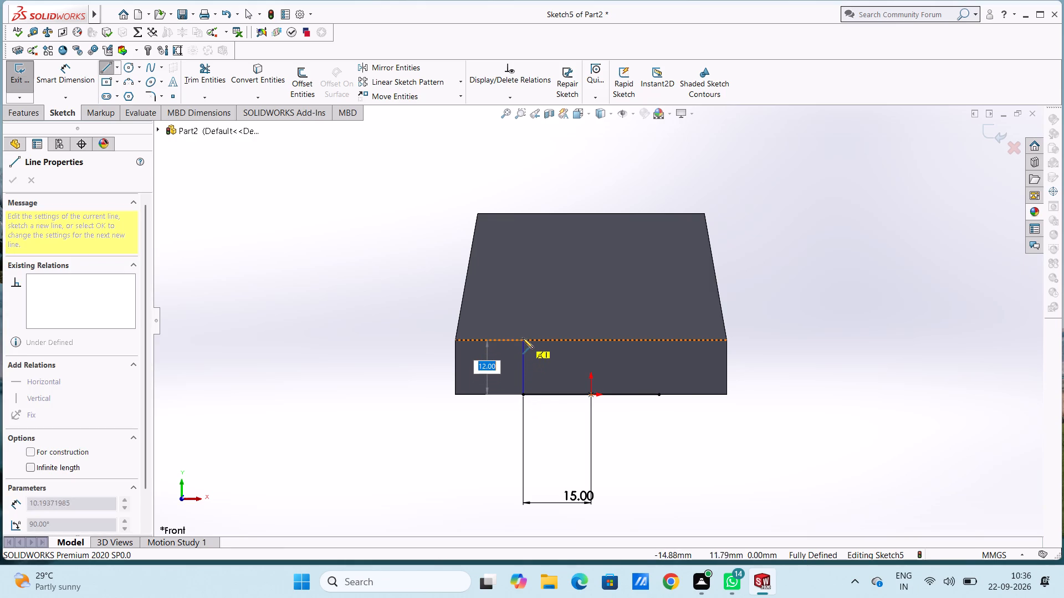
left_click(522, 339)
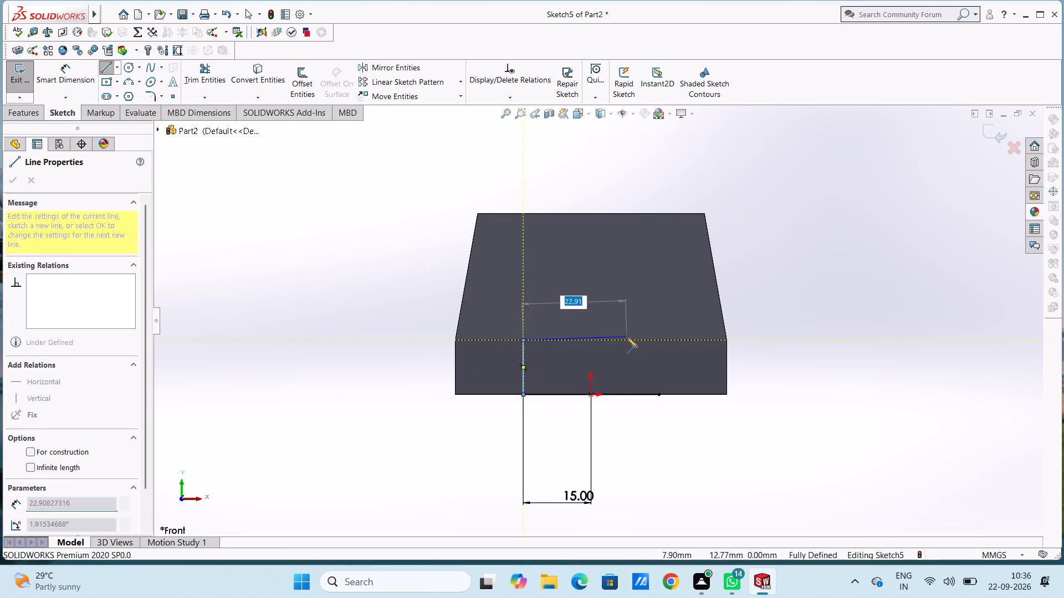
left_click(661, 342)
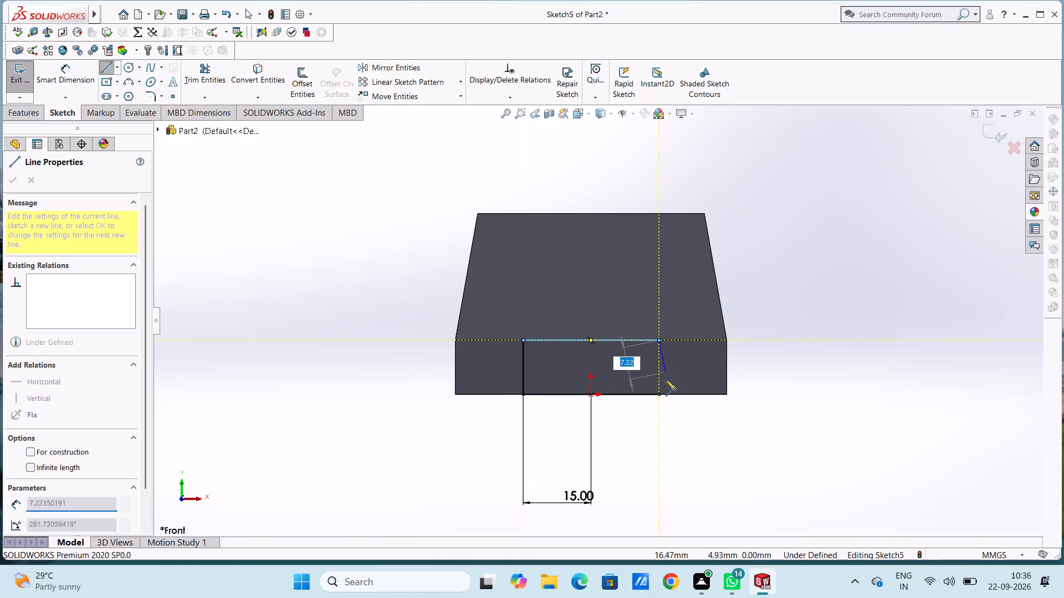
left_click(661, 395)
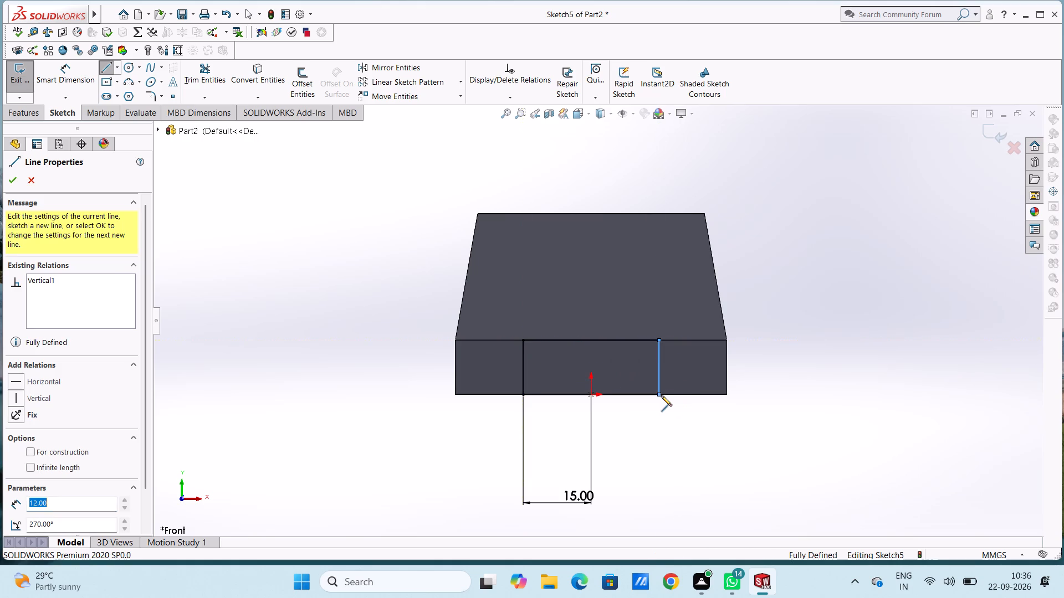
key("Escape")
key("Escape")
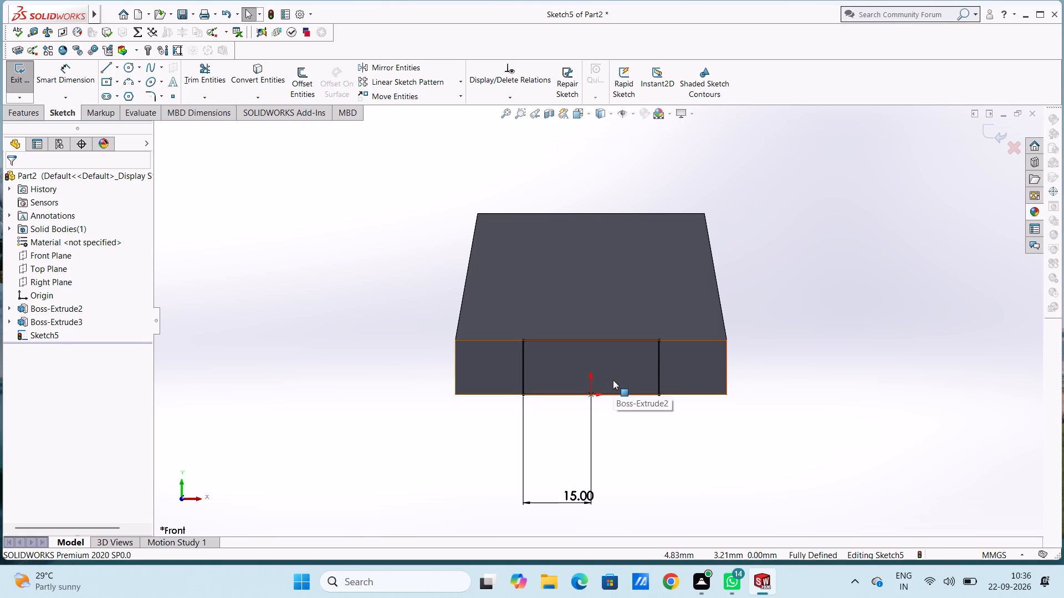
Add a three-point arc of 15 mm radius bulging upward between the rectangle's two upper corners.
left_click(130, 82)
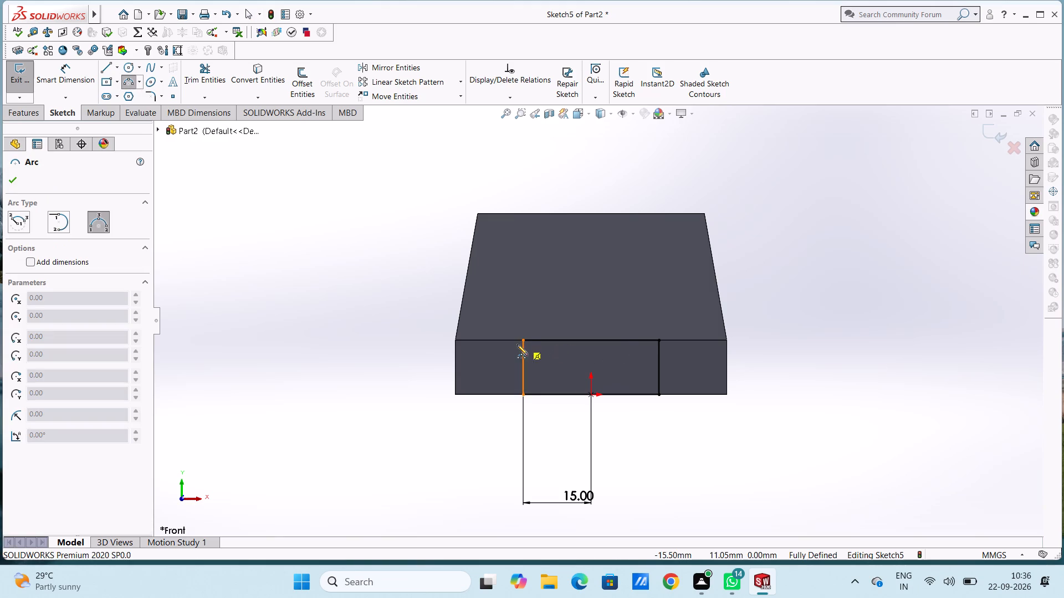
left_click(525, 339)
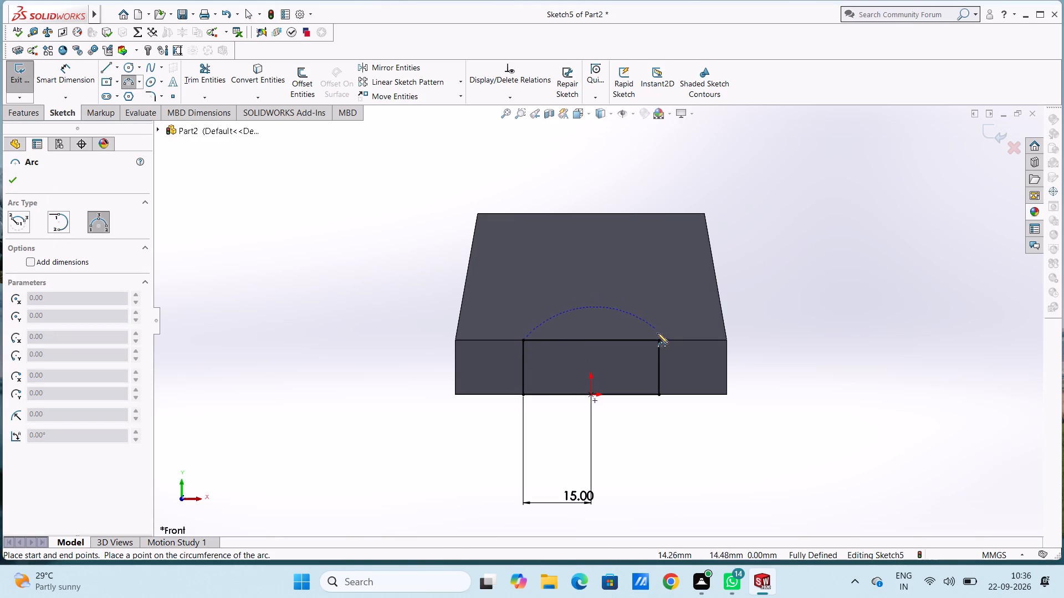
left_click(659, 339)
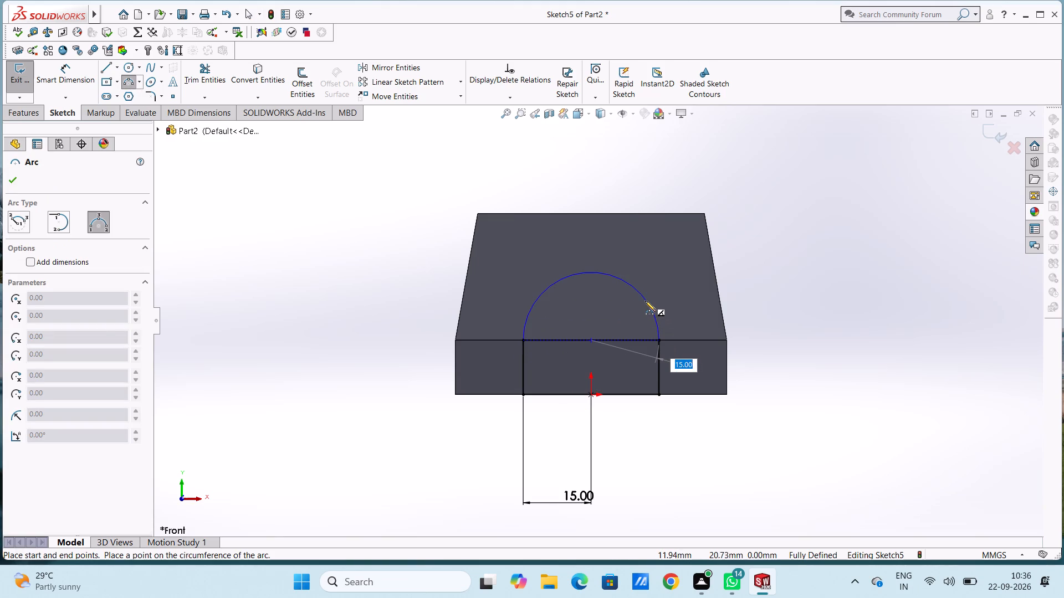
left_click(645, 301)
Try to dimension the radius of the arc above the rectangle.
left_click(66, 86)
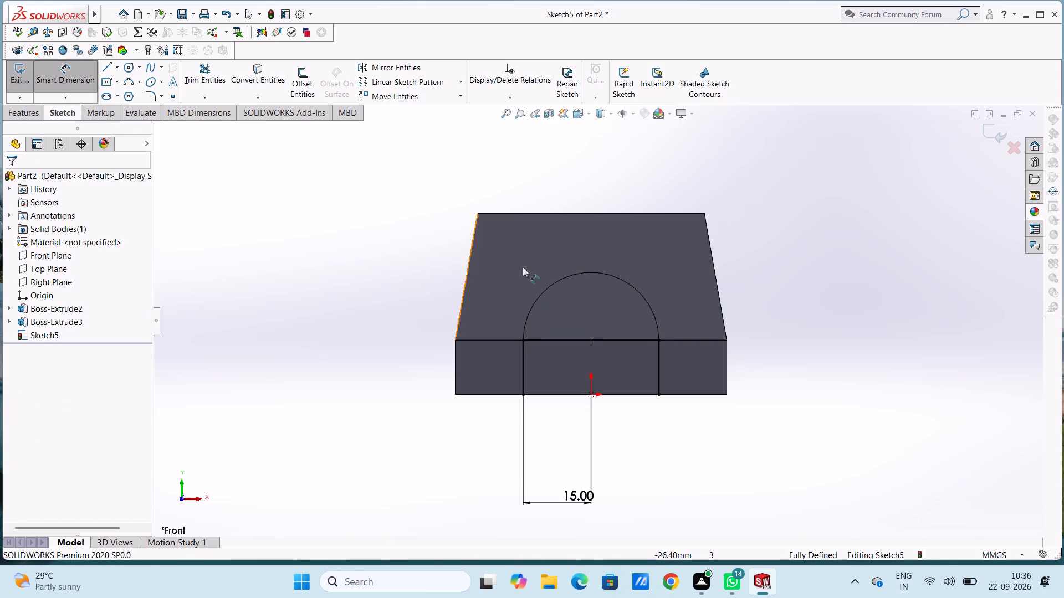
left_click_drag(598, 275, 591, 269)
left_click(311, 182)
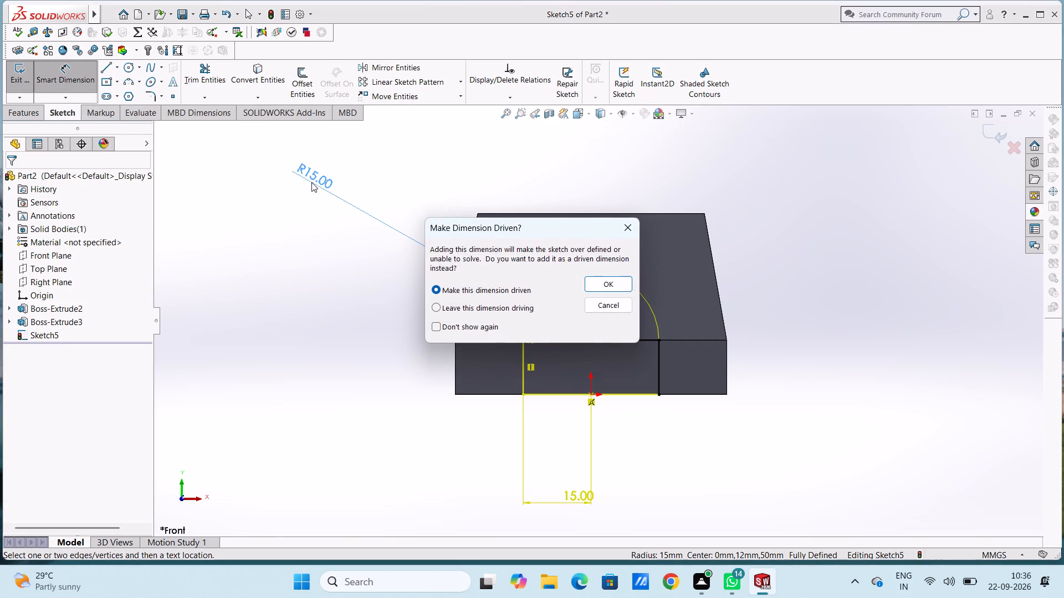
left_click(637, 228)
Cut-extrude both the semicircular and rectangular sketch regions through the plate and boss with a blind depth of 200 mm.
middle_click_drag(769, 215, 755, 246)
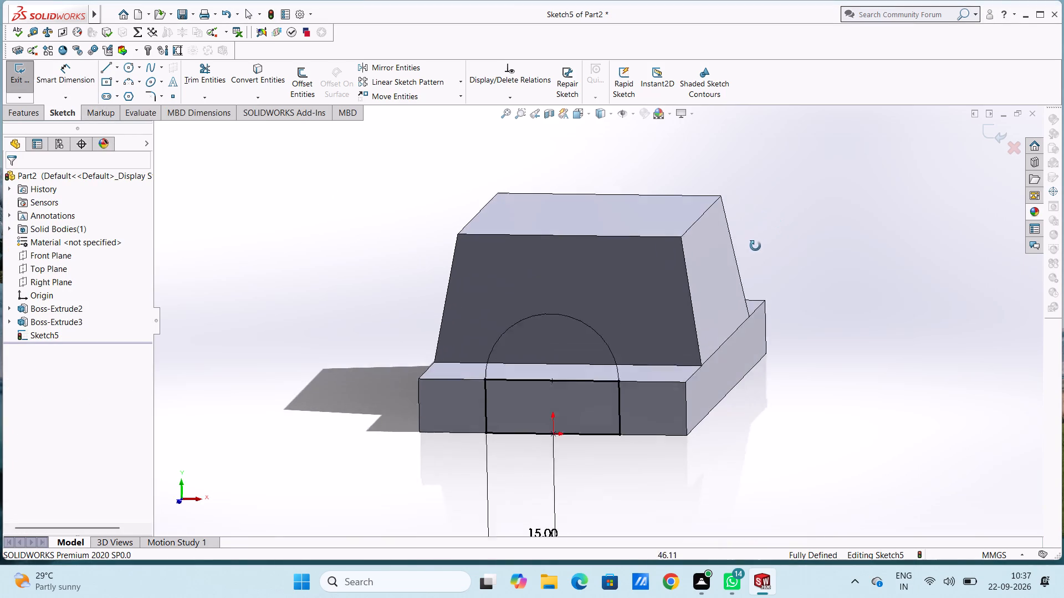
middle_click_drag(755, 246, 748, 257)
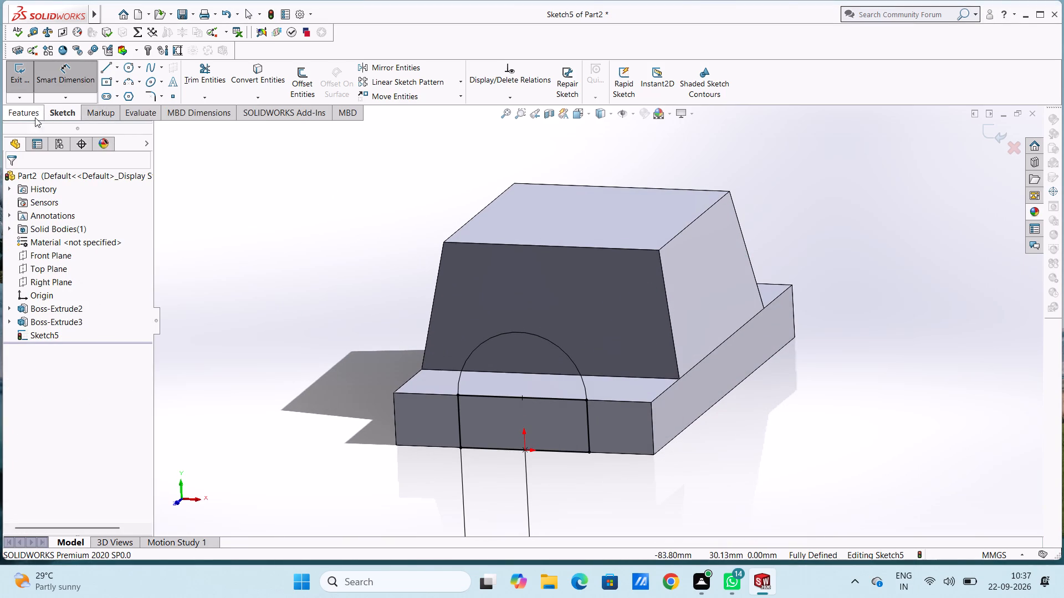
left_click(26, 116)
left_click(192, 78)
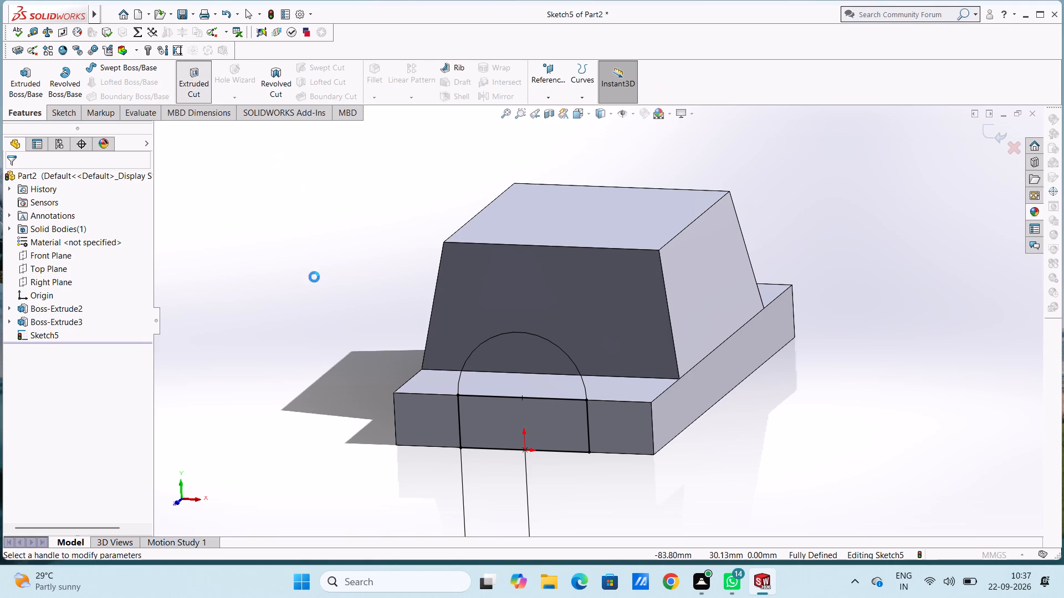
left_click(524, 383)
left_click(533, 418)
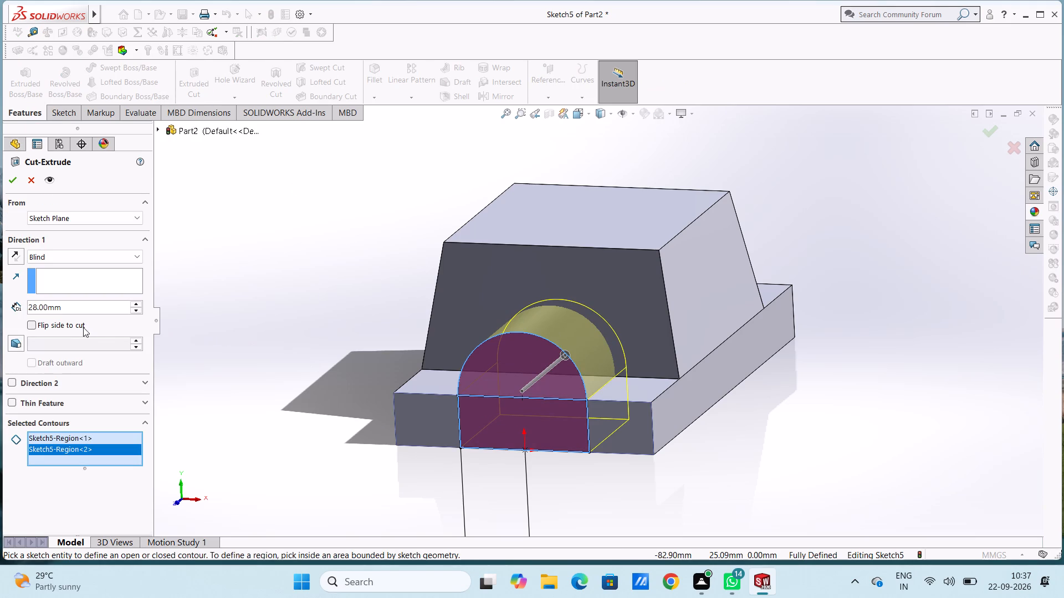
double_click(77, 306)
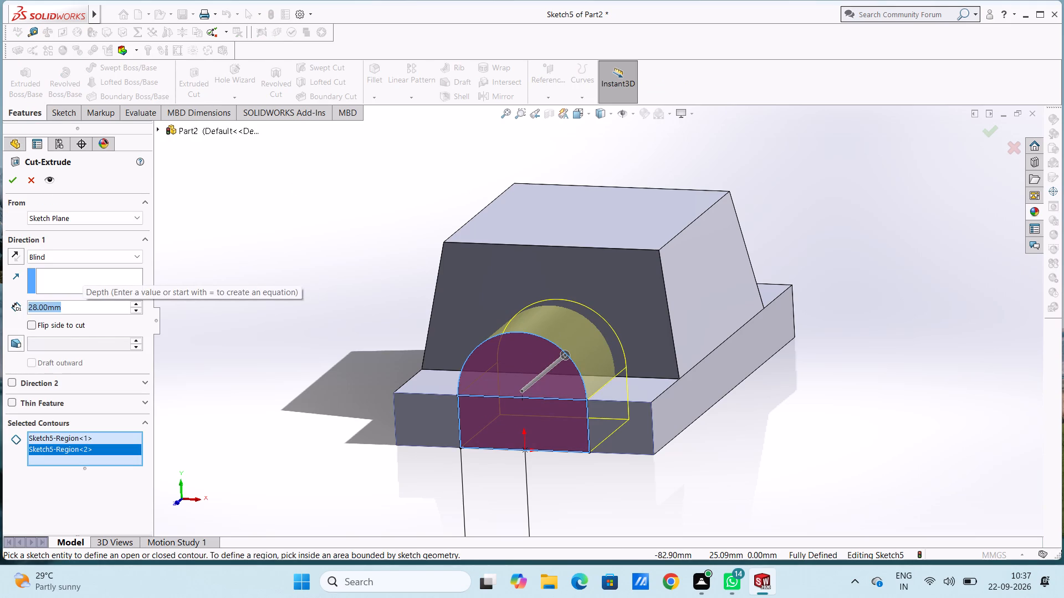
type("200")
key("Return")
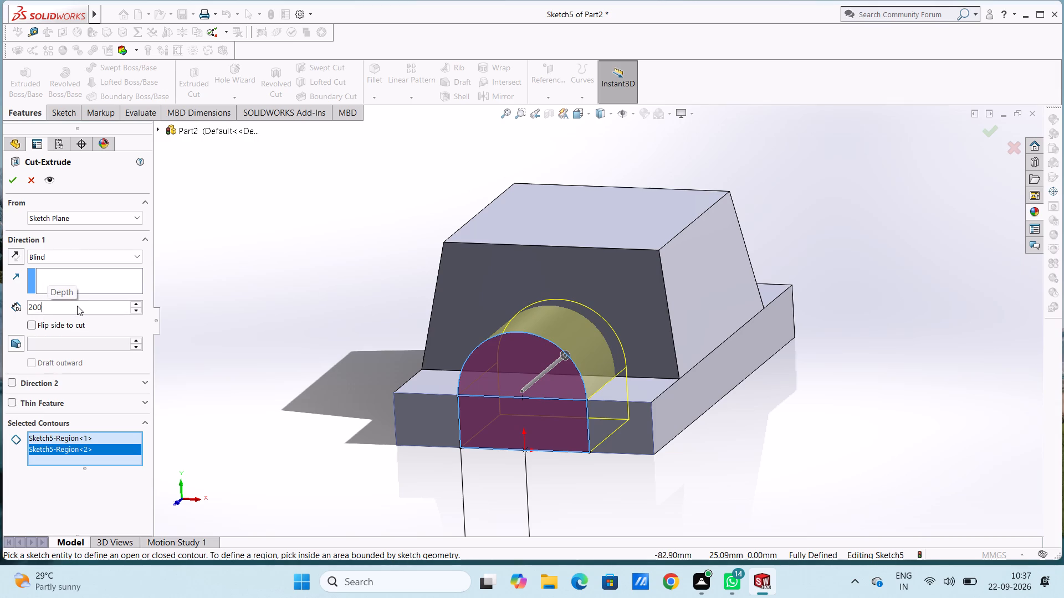
left_click(11, 183)
Examine the arched cut through the plate and boss from above, the side and the front.
left_click(263, 301)
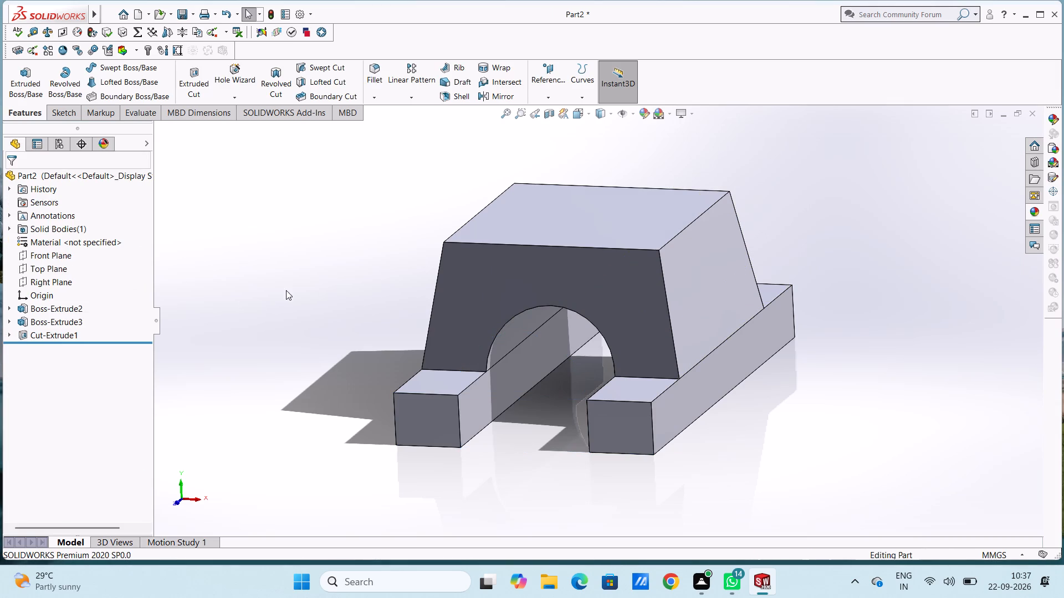
middle_click_drag(286, 296, 258, 395)
scroll(258, 395, "up", 1)
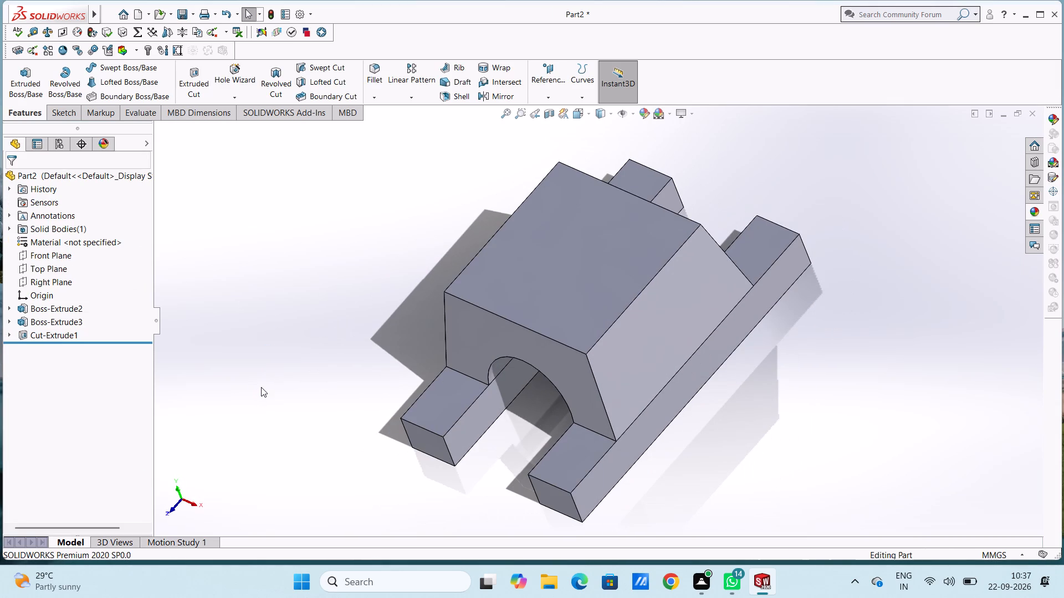
middle_click_drag(268, 375, 374, 273)
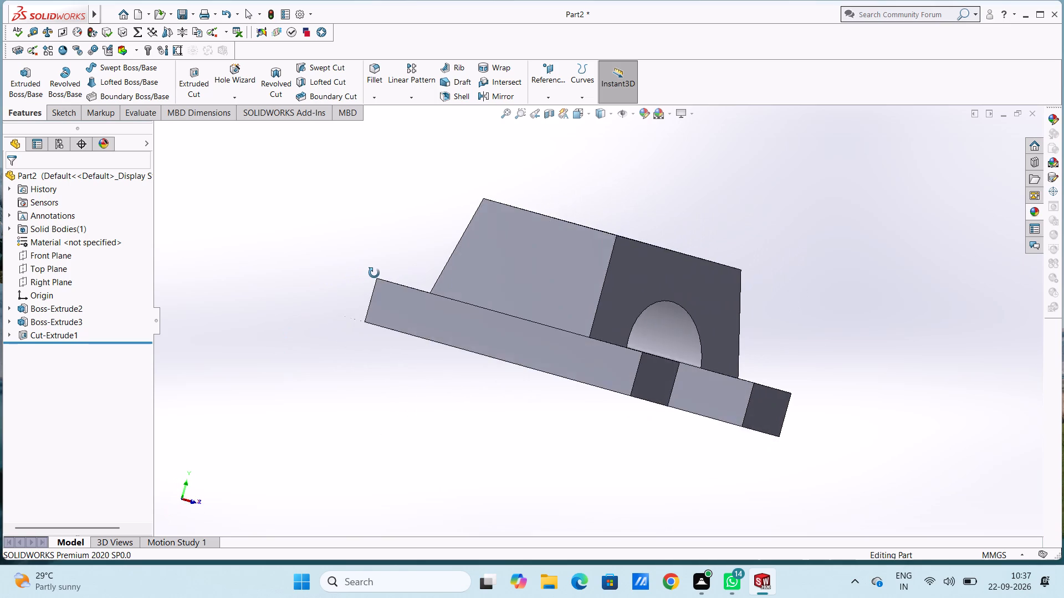
middle_click_drag(374, 273, 387, 306)
middle_click_drag(361, 303, 346, 301)
middle_click_drag(313, 292, 227, 274)
middle_click_drag(227, 274, 214, 268)
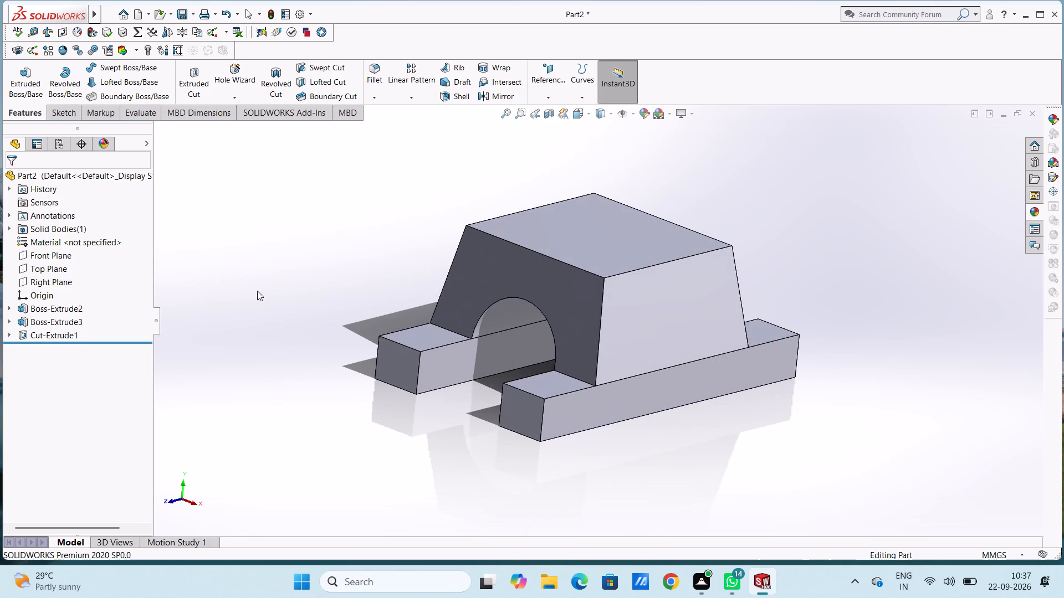
middle_click(339, 284)
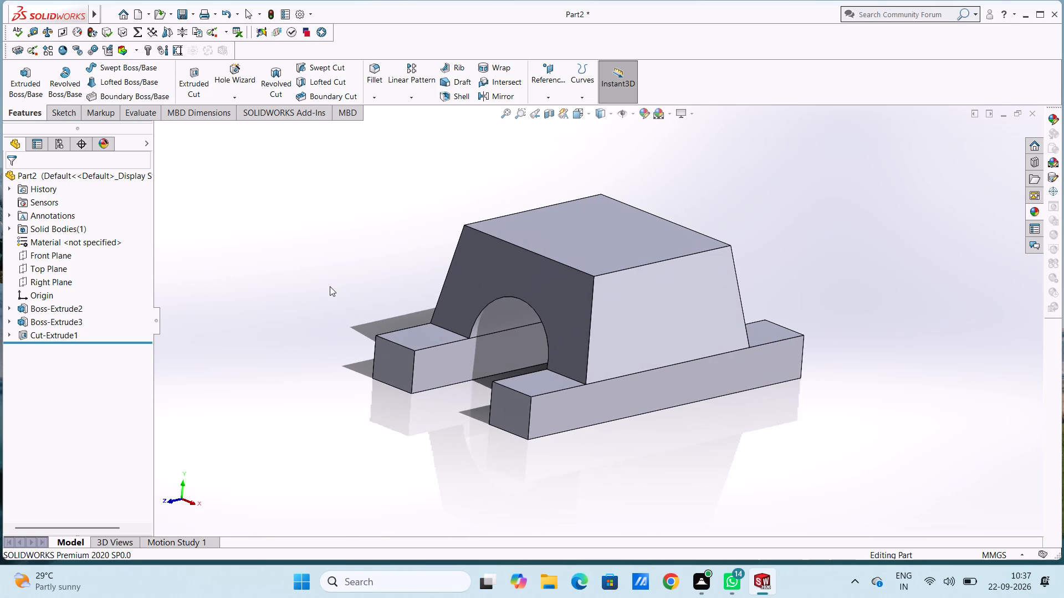
Start a sketch on the top face of the drafted boss, viewed from above.
key("ctrl+7")
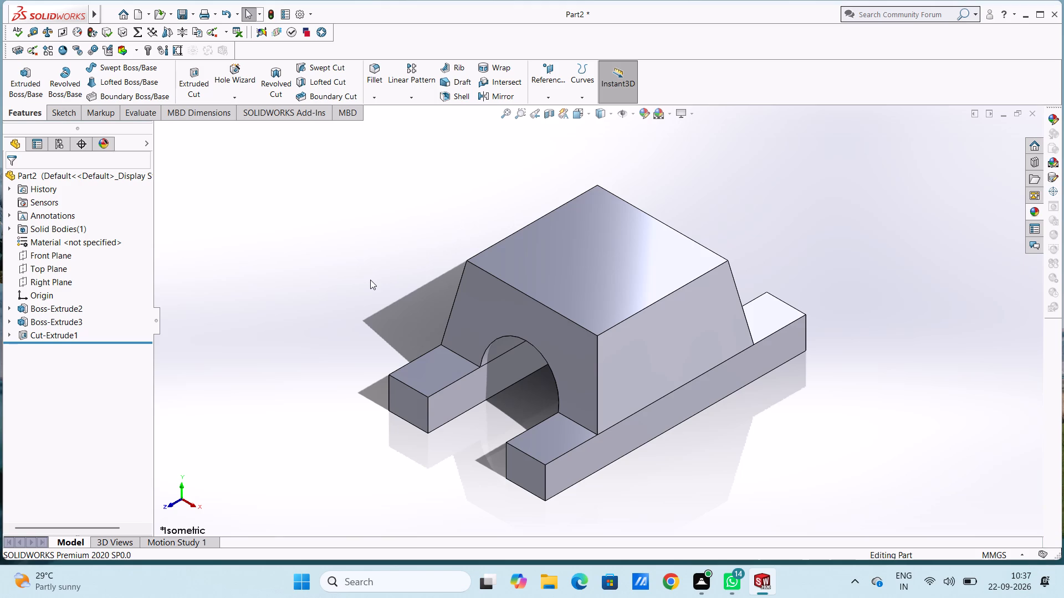
key("ctrl+5")
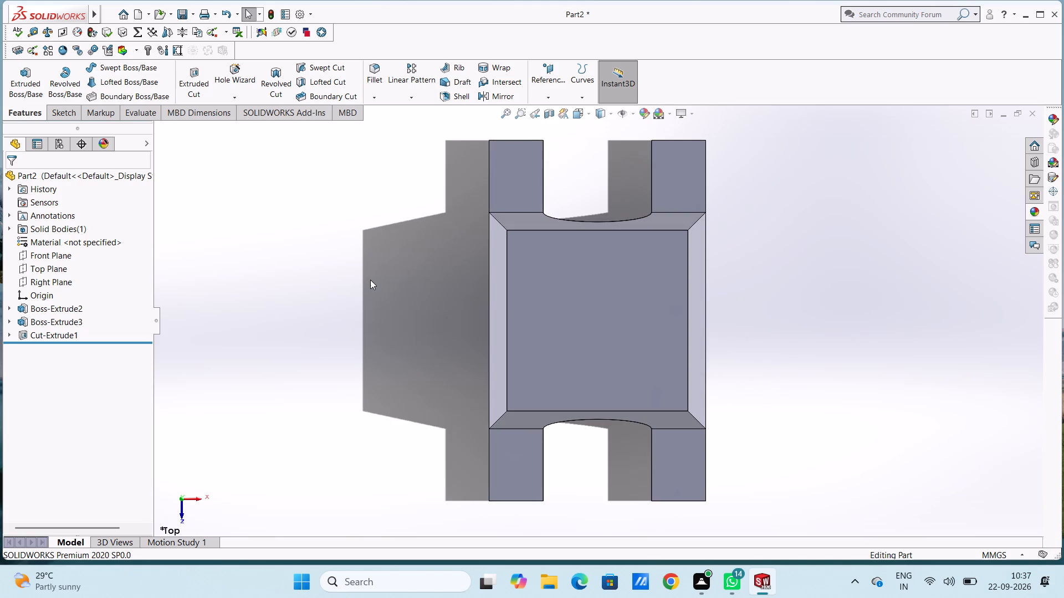
left_click(586, 315)
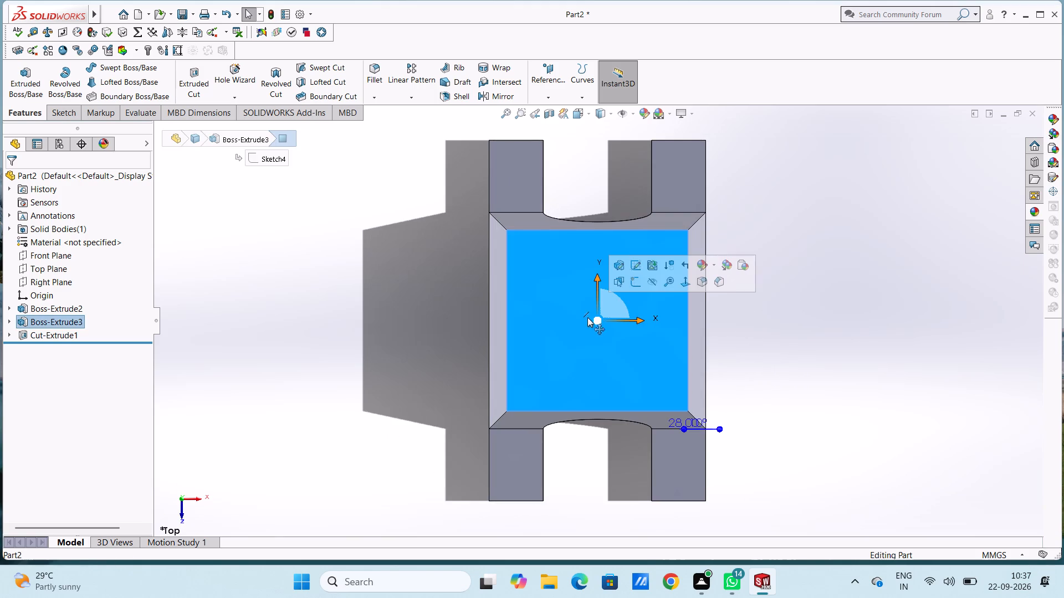
left_click(632, 286)
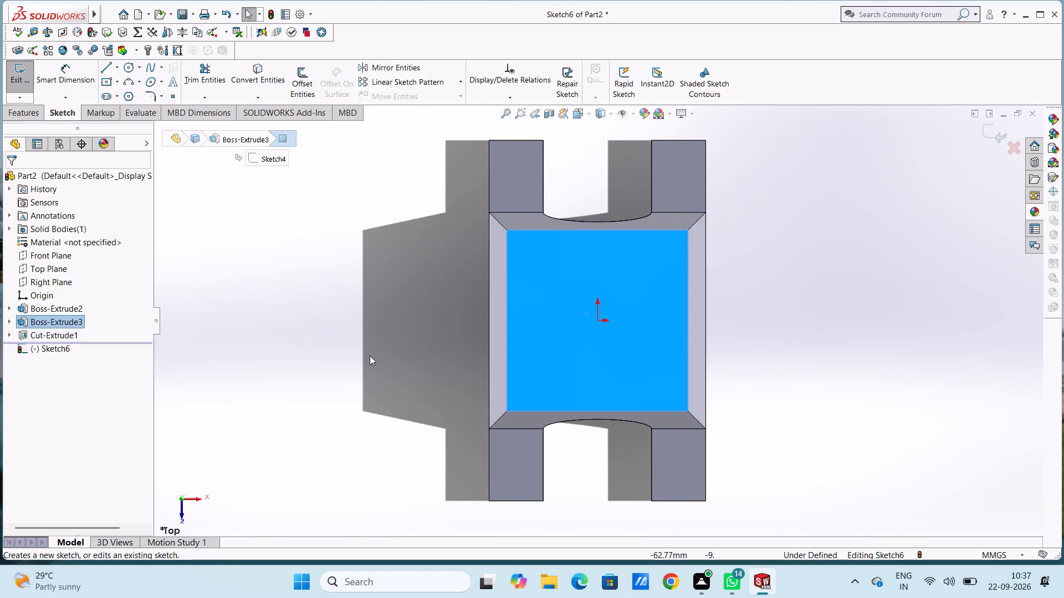
left_click(370, 355)
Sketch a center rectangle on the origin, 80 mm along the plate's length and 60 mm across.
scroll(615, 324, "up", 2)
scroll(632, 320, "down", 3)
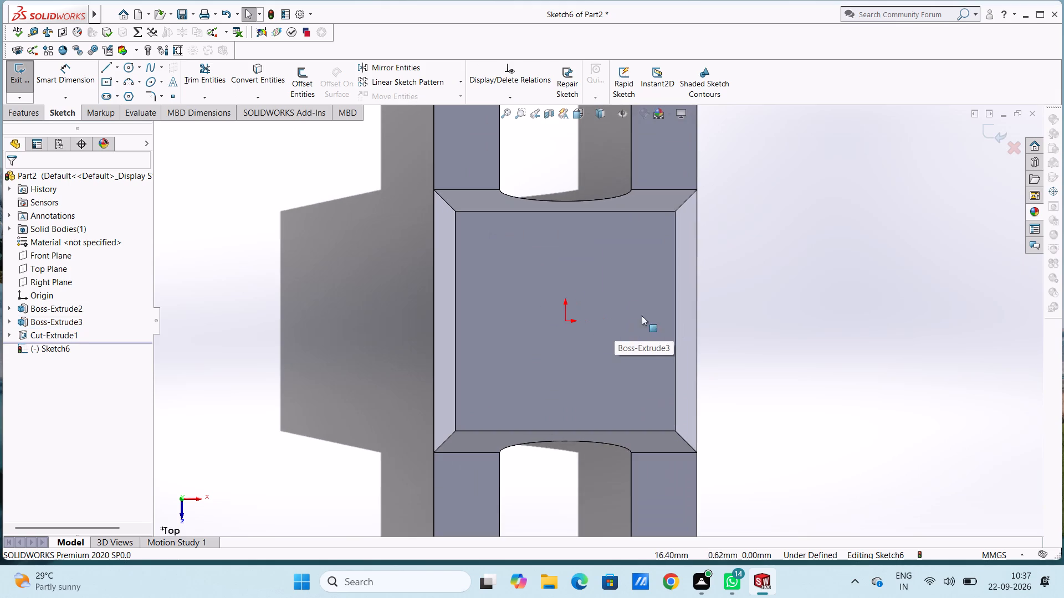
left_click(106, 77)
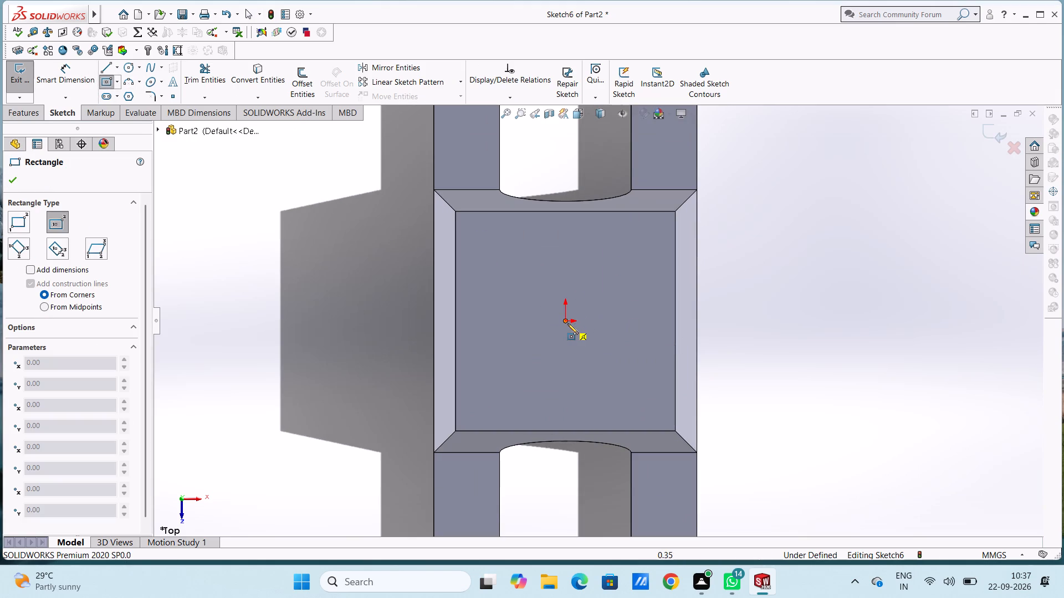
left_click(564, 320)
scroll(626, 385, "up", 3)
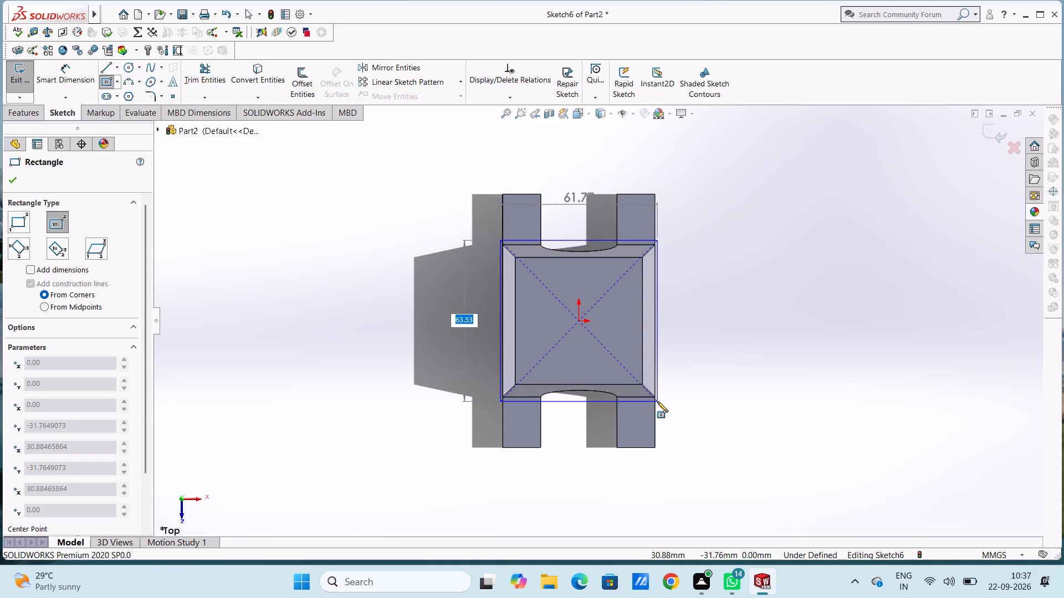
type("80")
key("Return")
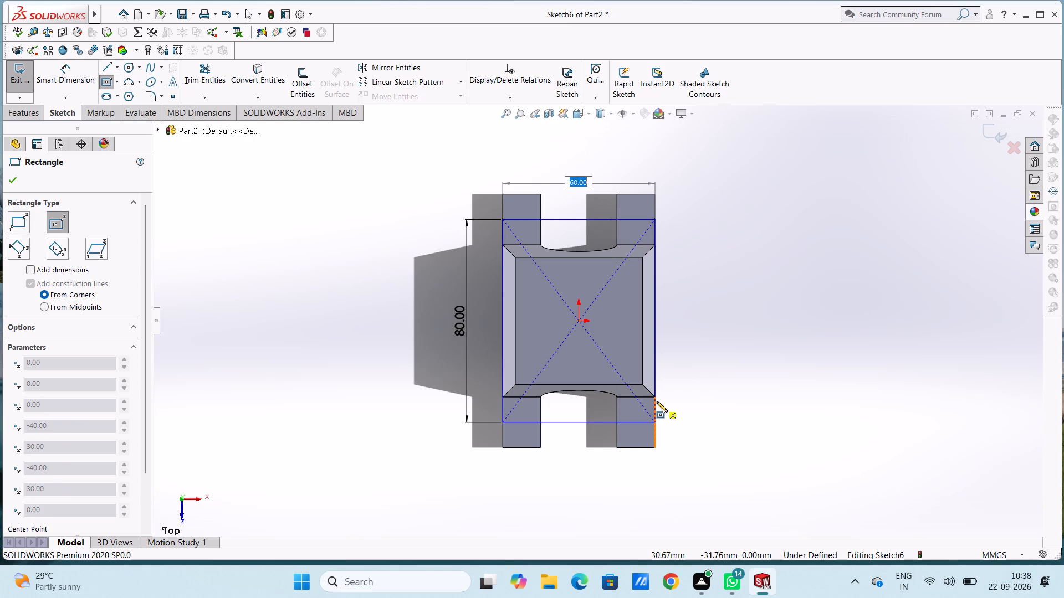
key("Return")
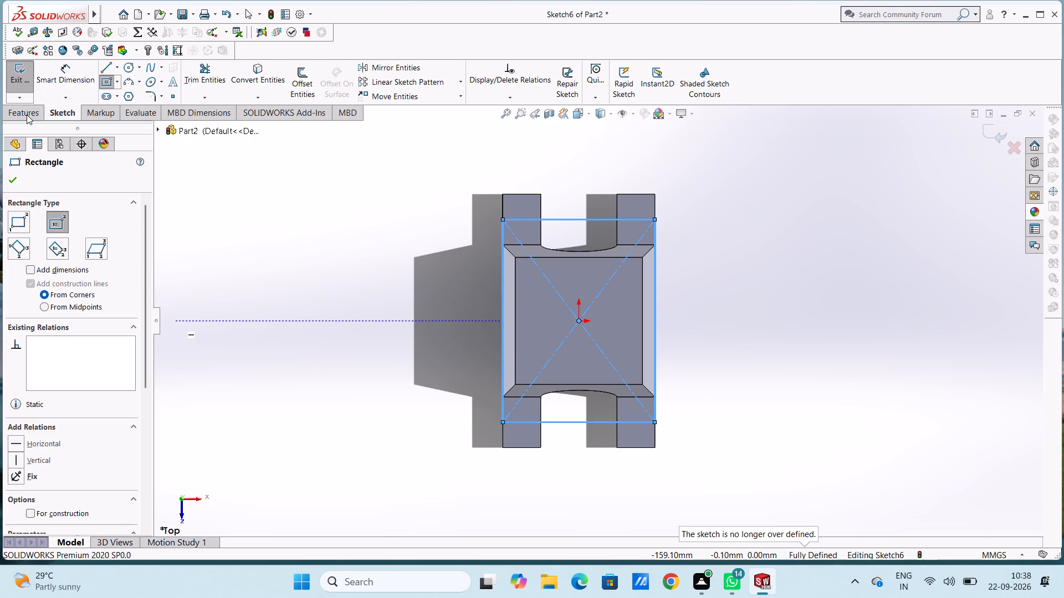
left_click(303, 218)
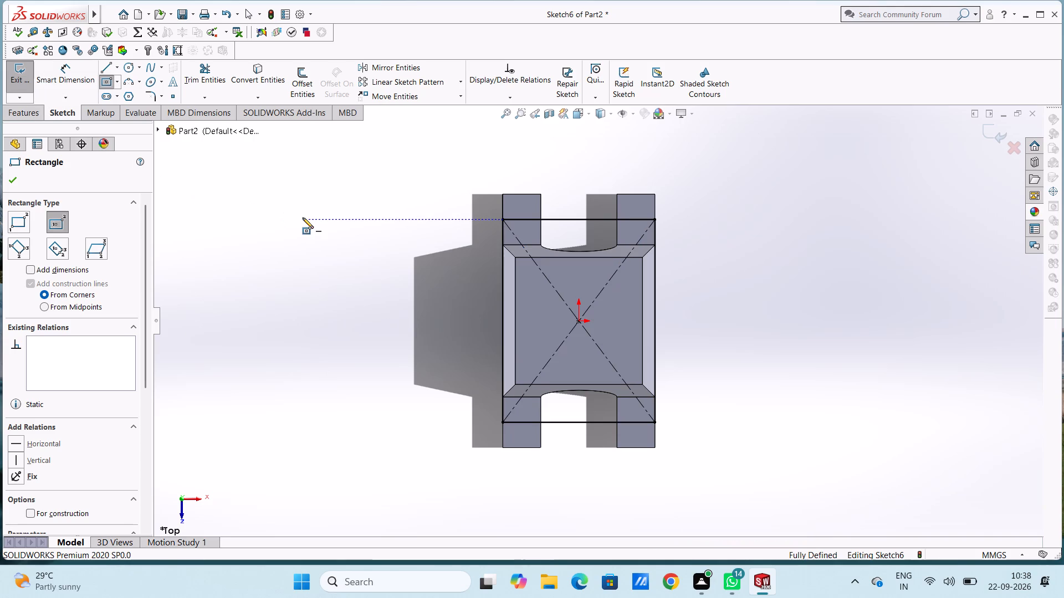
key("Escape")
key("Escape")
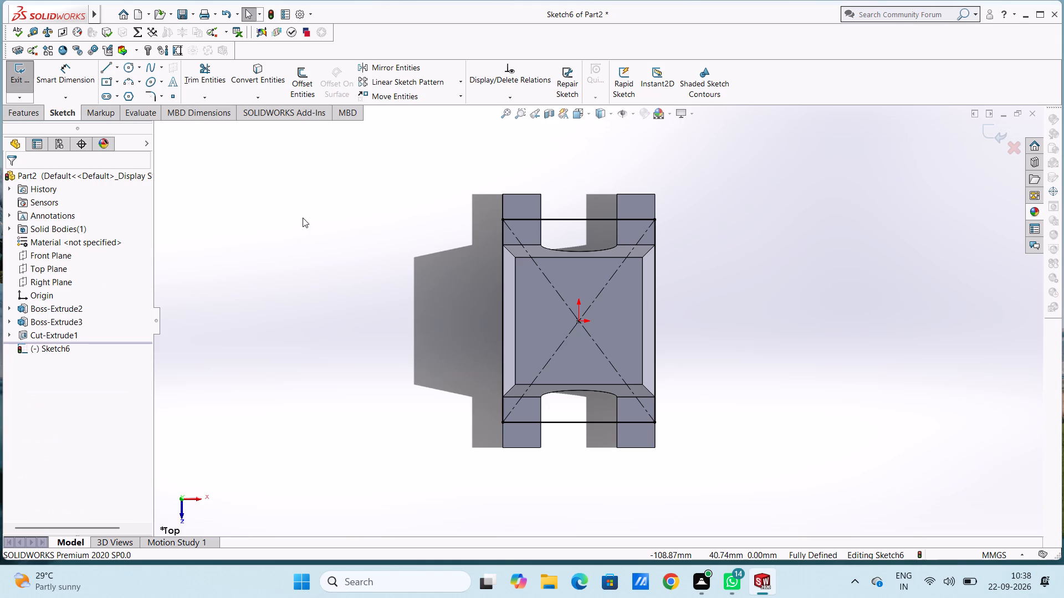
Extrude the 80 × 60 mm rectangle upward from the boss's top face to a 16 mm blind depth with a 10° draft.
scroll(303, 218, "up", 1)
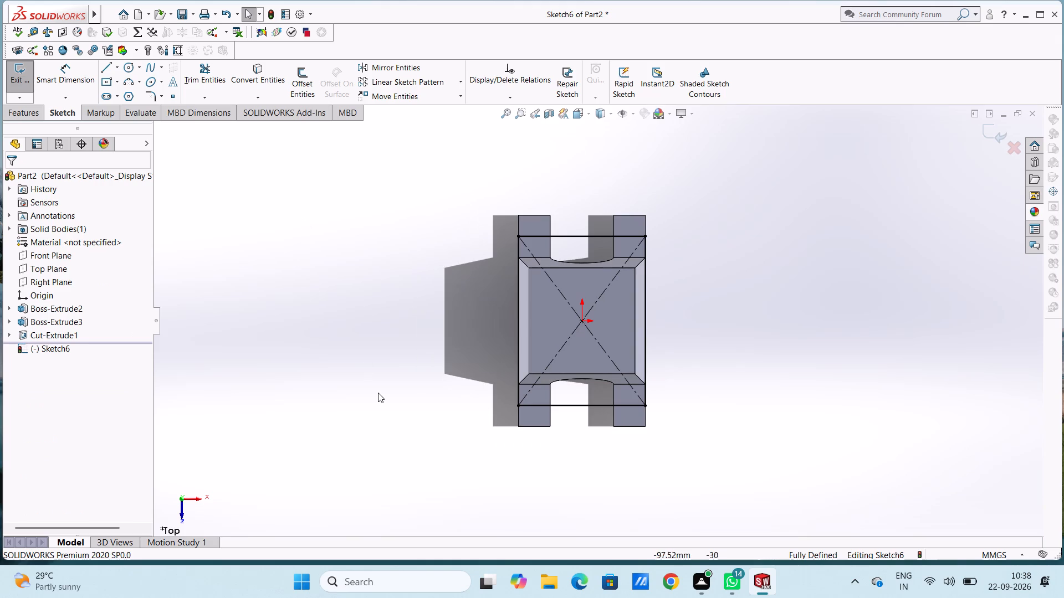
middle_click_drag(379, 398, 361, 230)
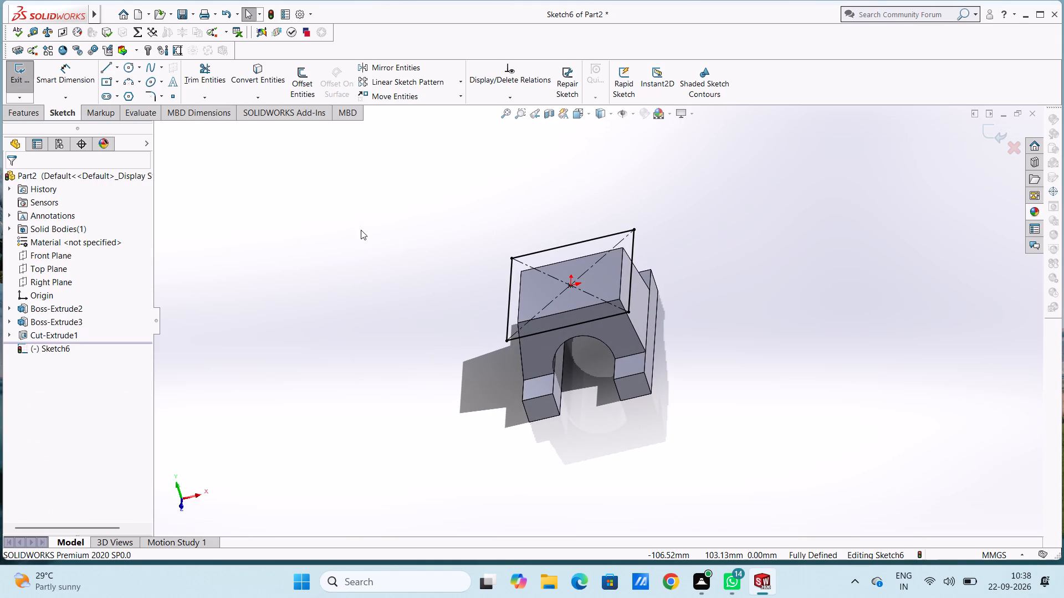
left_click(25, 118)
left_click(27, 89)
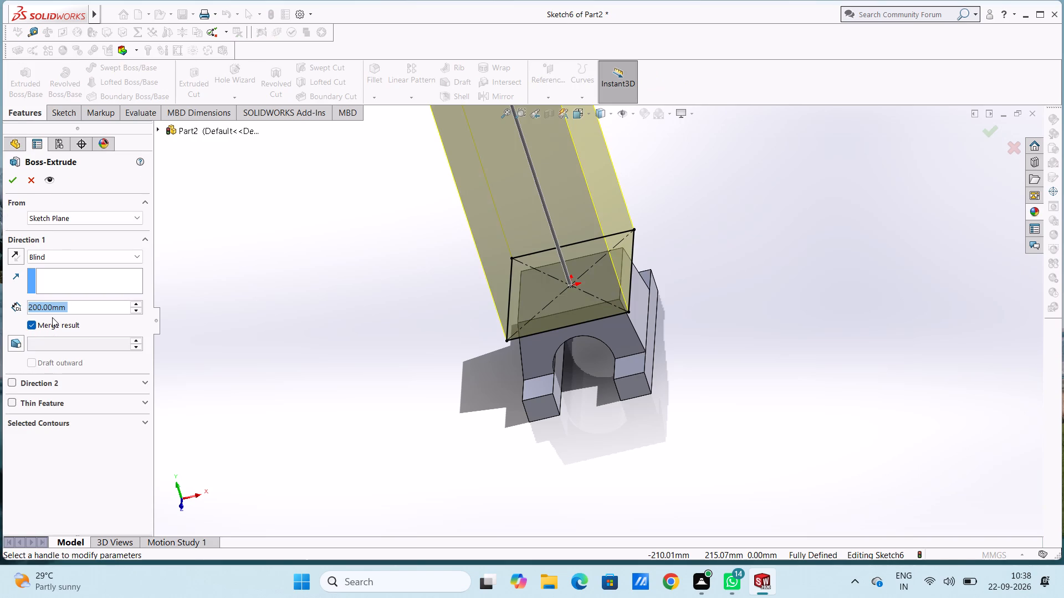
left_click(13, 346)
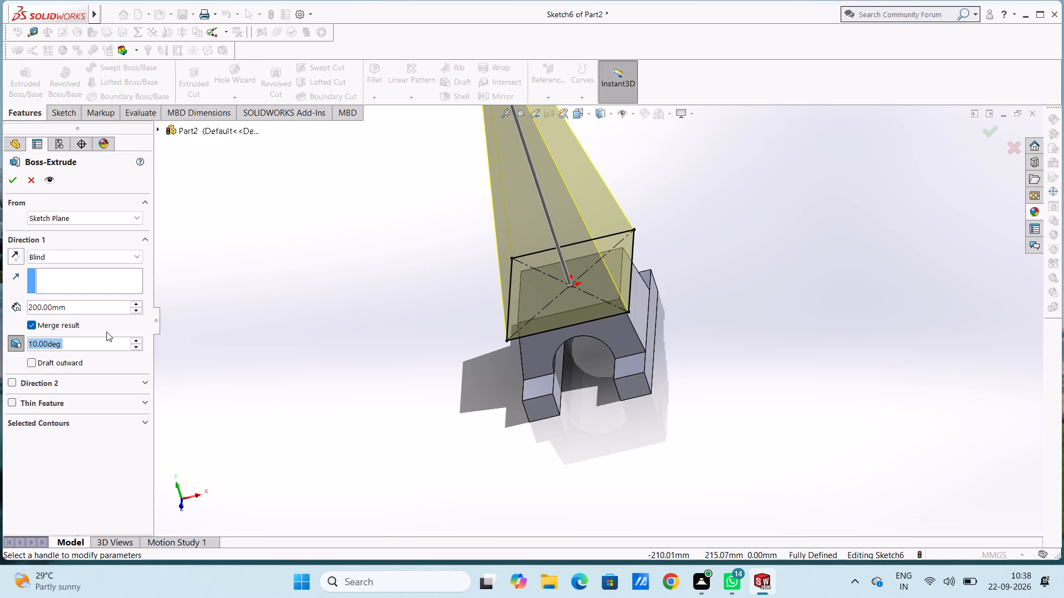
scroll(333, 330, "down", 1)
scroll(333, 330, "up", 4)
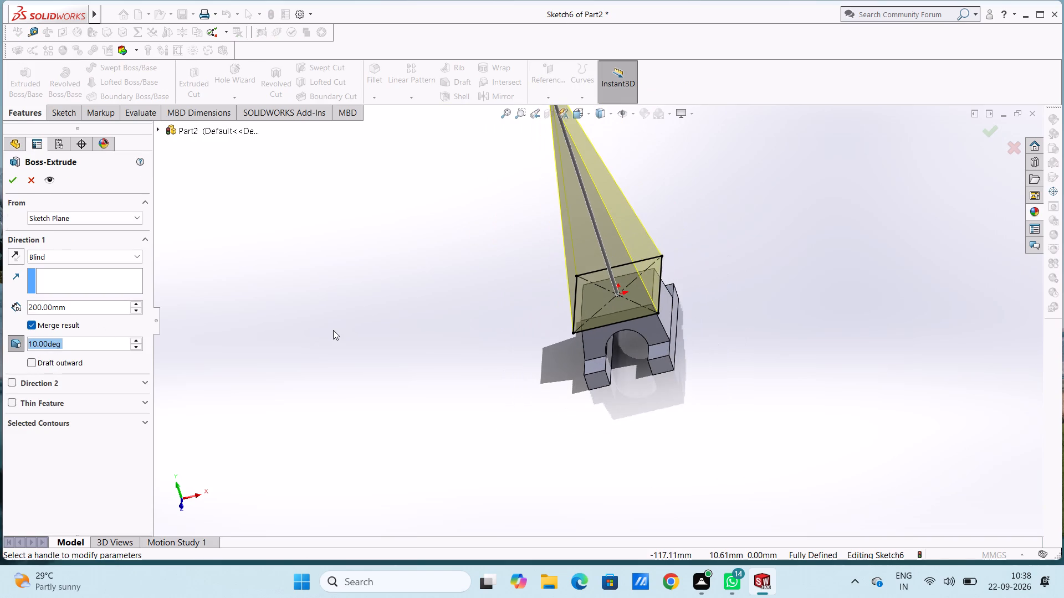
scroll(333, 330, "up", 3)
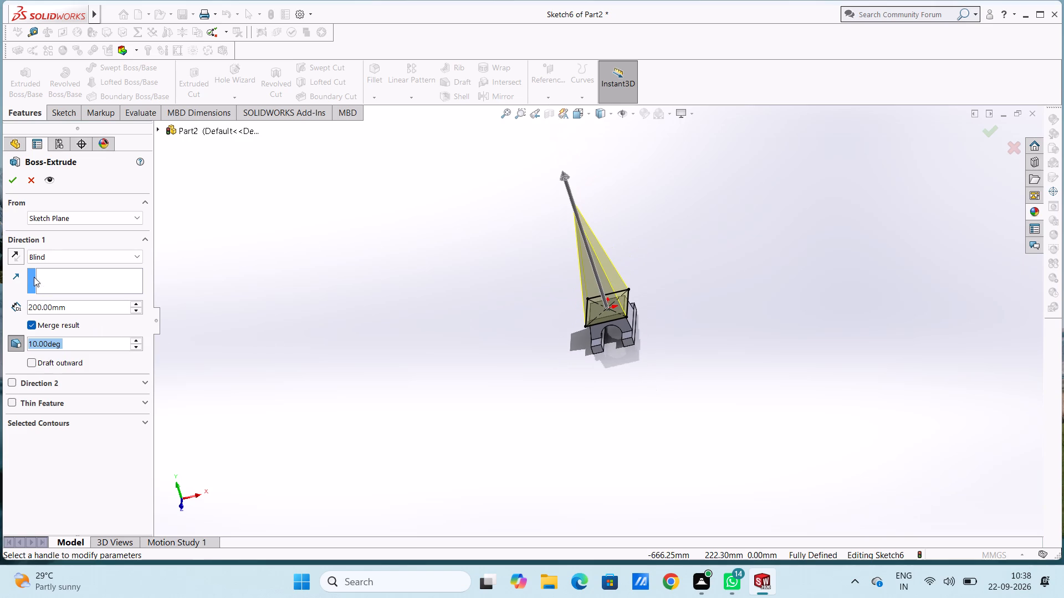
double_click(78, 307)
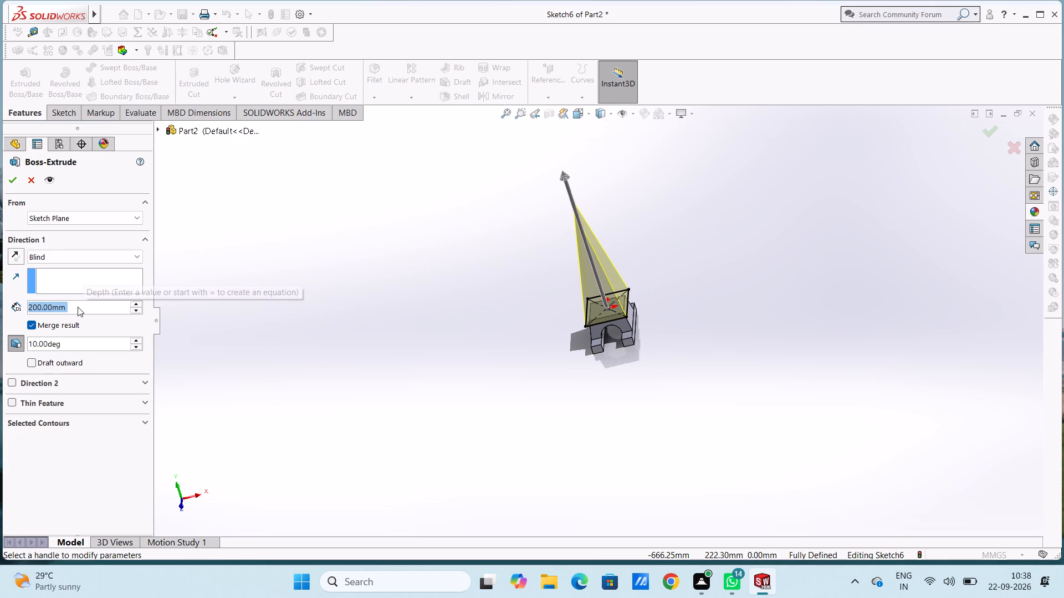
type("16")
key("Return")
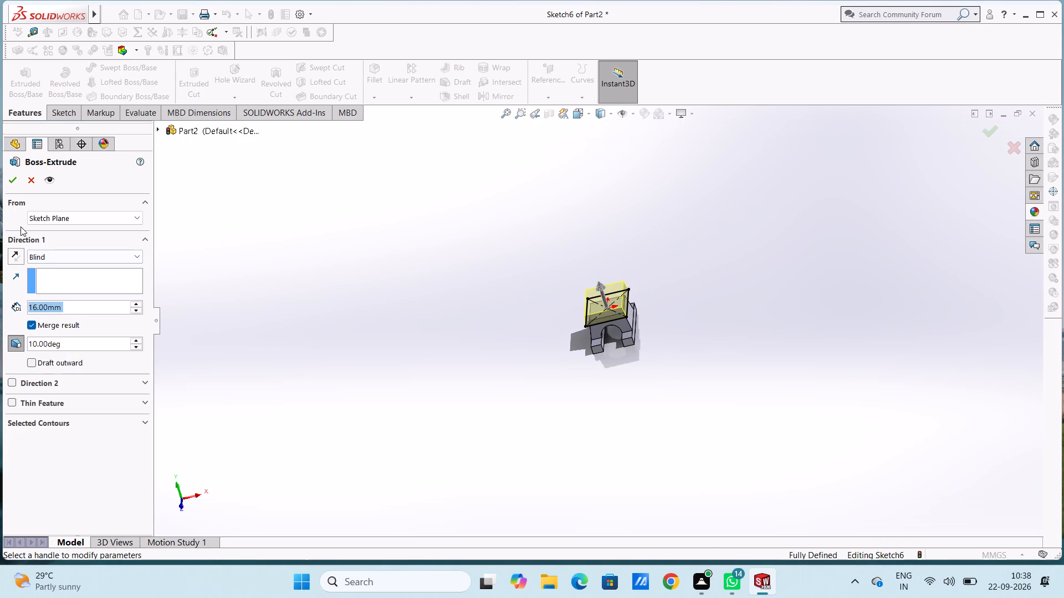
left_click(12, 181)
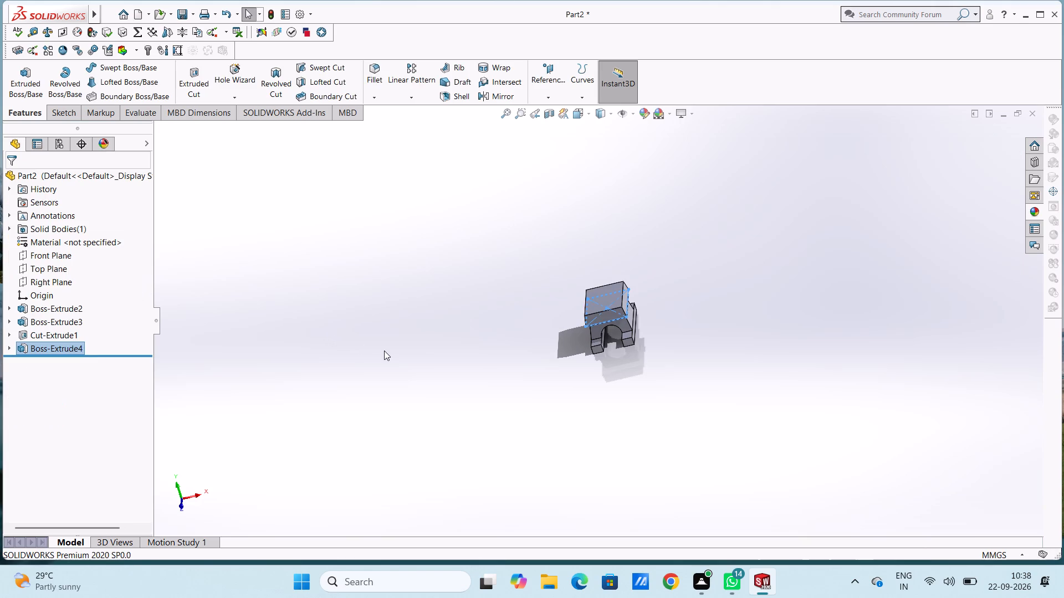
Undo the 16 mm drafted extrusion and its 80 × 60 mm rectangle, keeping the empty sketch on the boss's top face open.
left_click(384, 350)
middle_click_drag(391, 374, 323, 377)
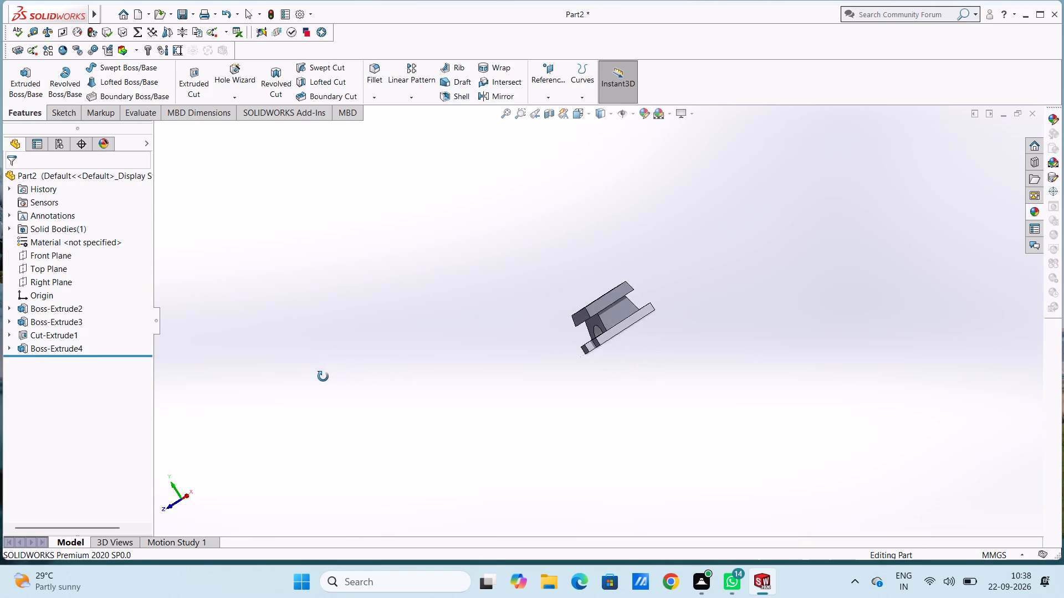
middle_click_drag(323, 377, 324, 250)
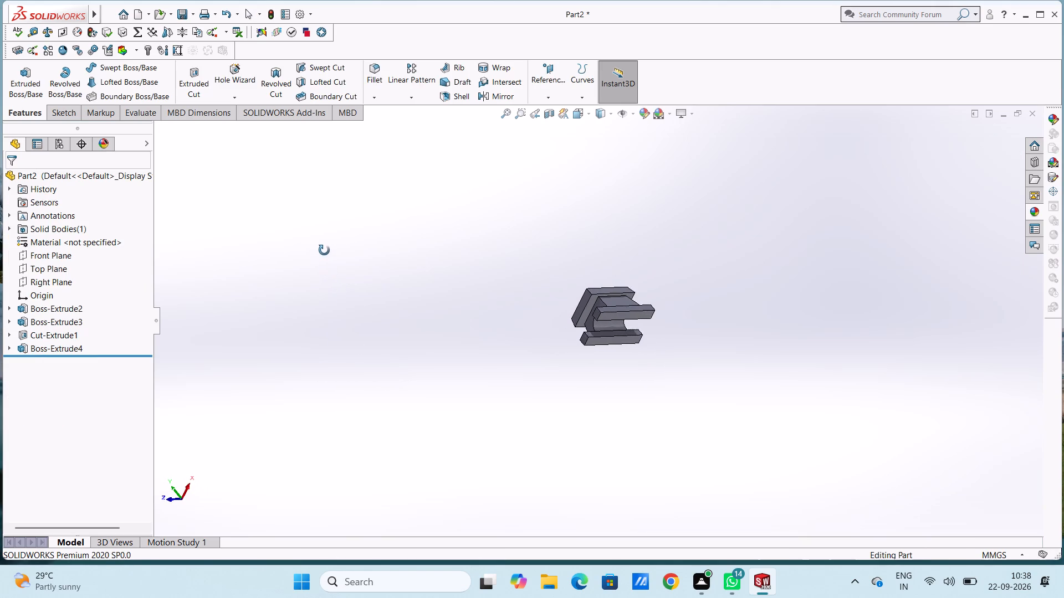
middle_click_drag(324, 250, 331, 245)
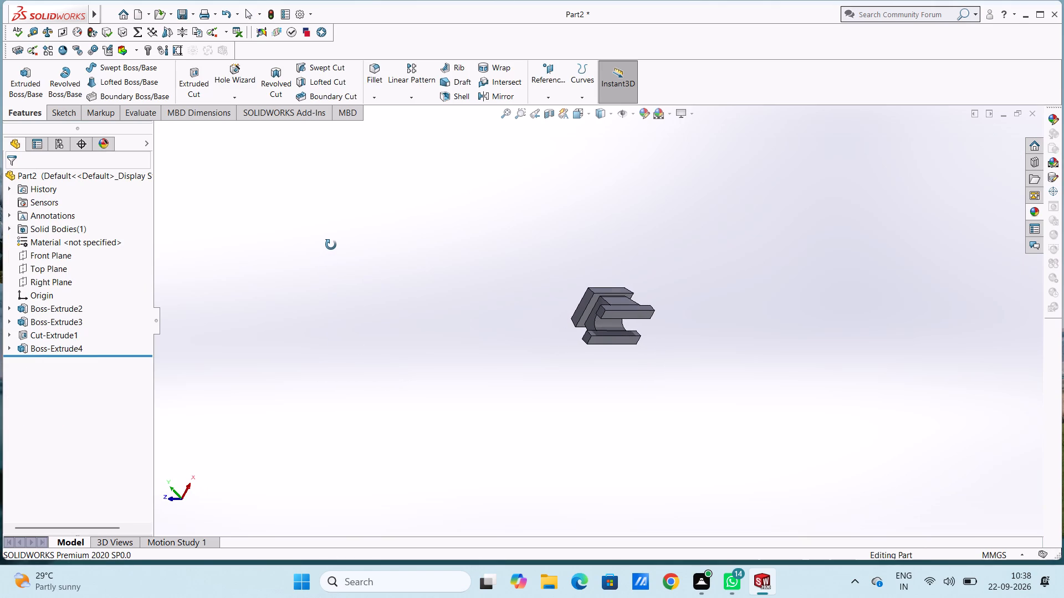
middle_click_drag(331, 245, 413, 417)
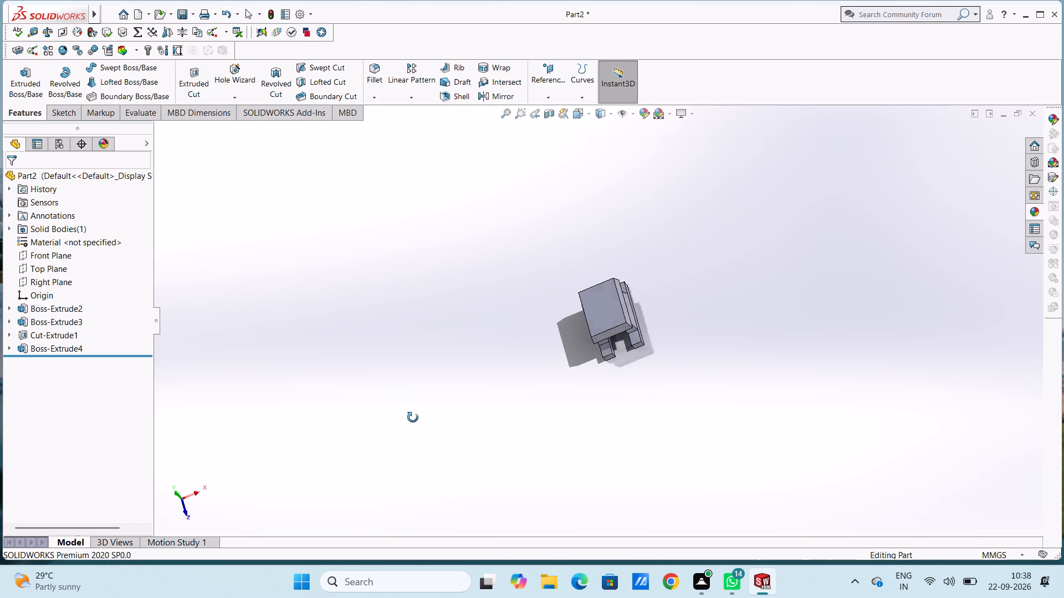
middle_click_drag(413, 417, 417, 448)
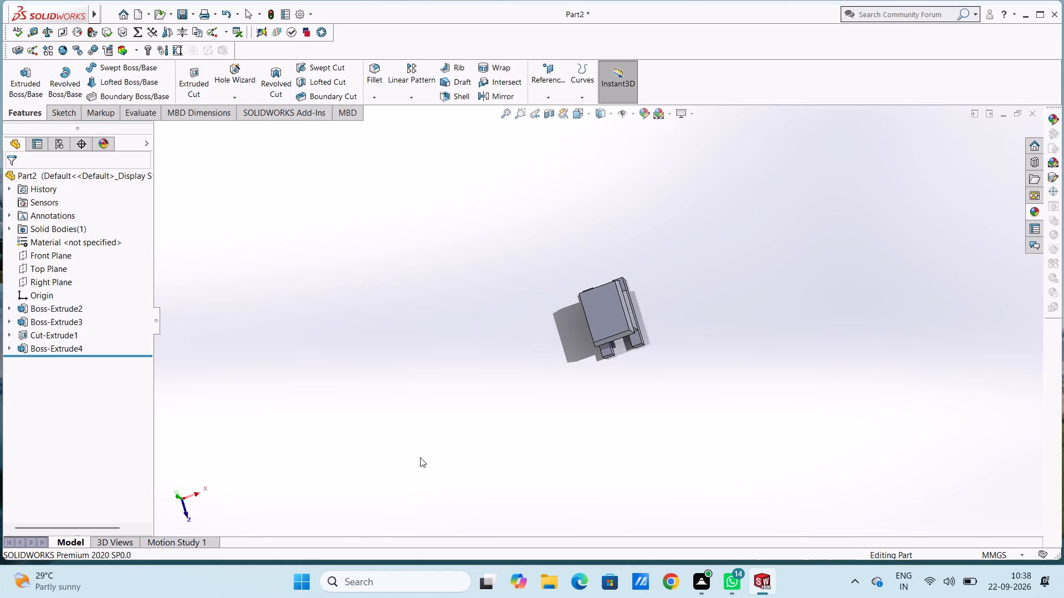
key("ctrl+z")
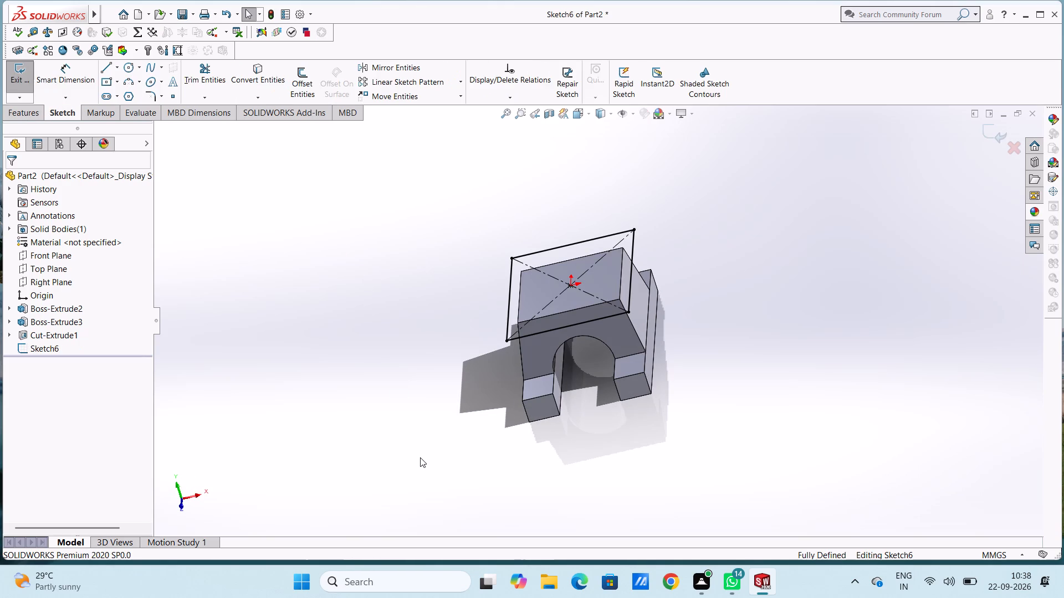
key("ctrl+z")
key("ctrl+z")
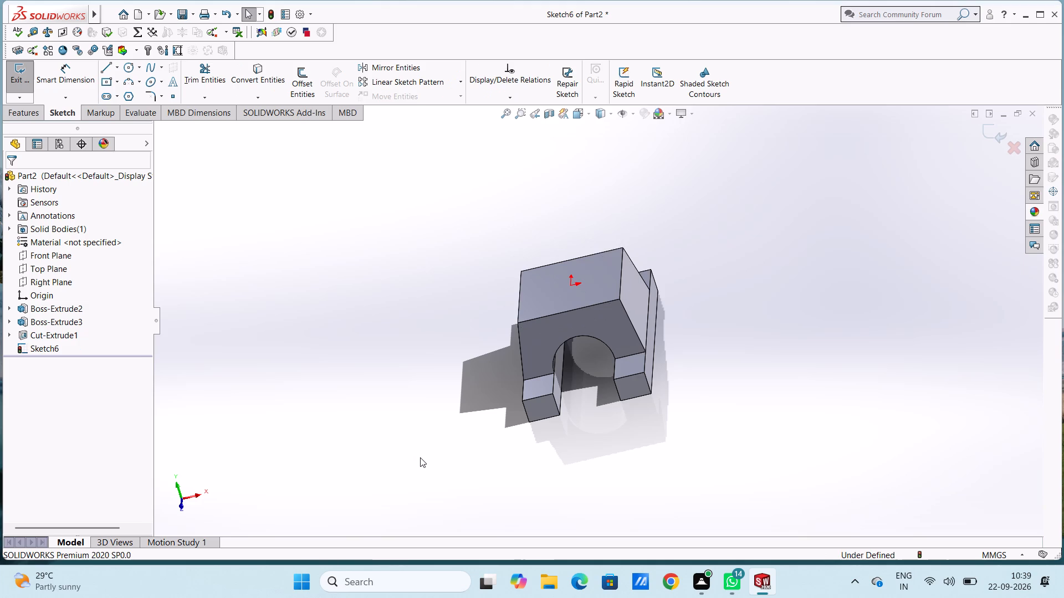
Sketch a center rectangle on the origin from above, 80 mm along the plate's length and 50 mm across.
key("ctrl+5")
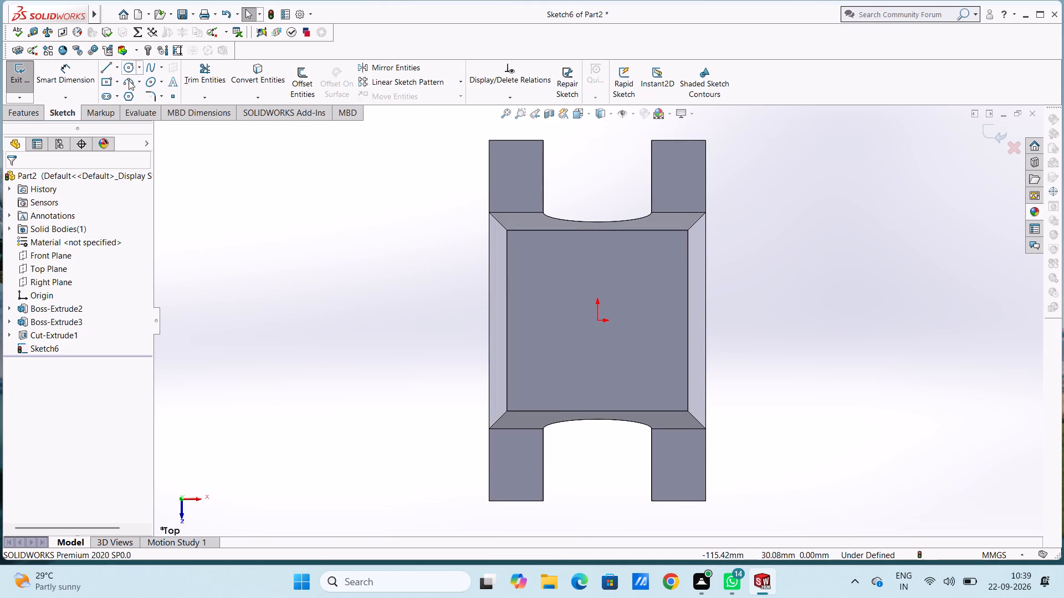
left_click(105, 80)
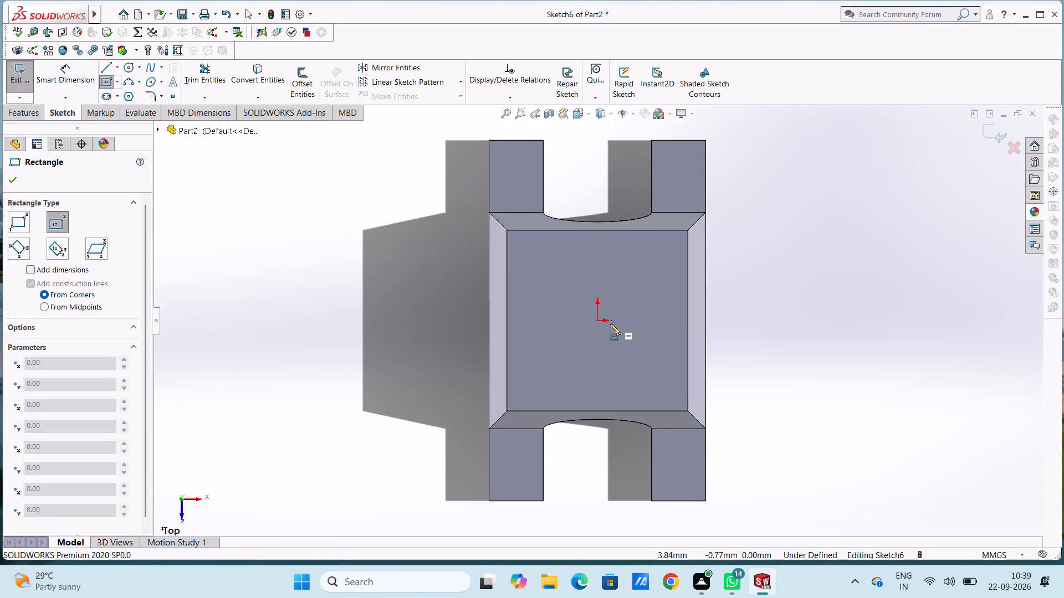
left_click(597, 319)
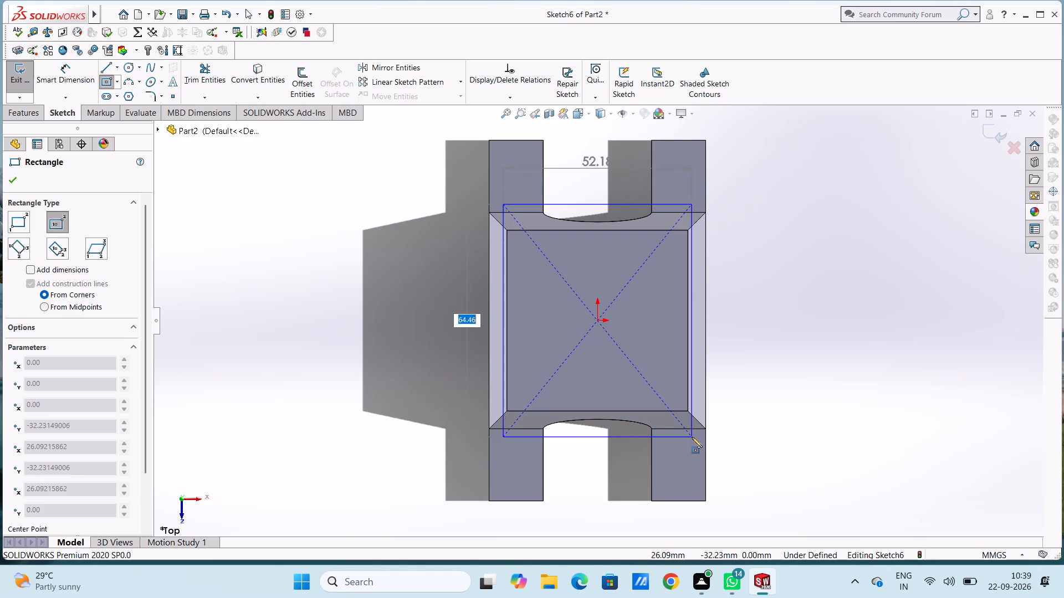
type("80")
key("Return")
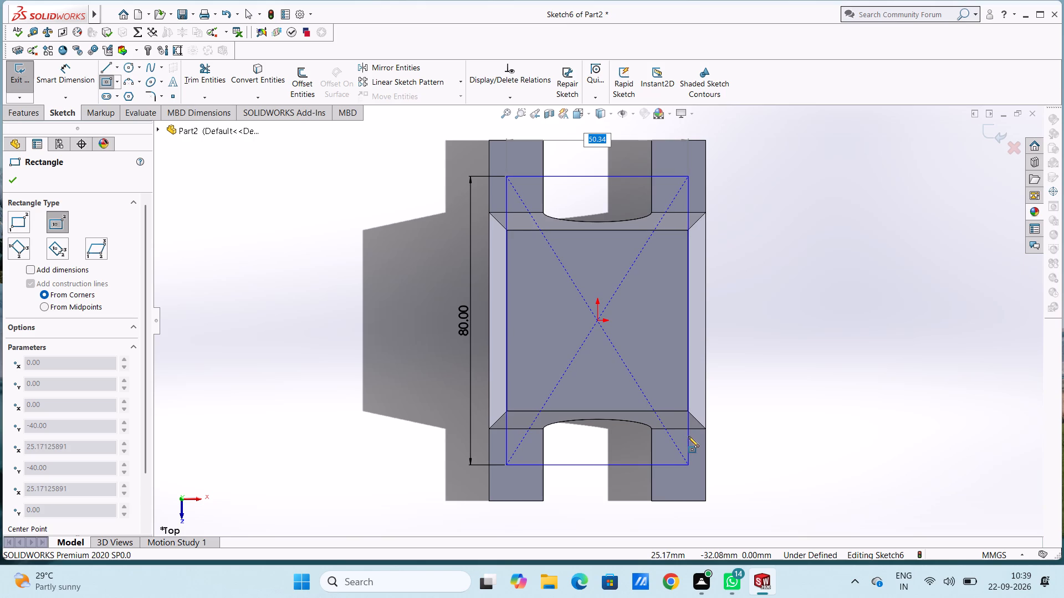
type("50")
key("Return")
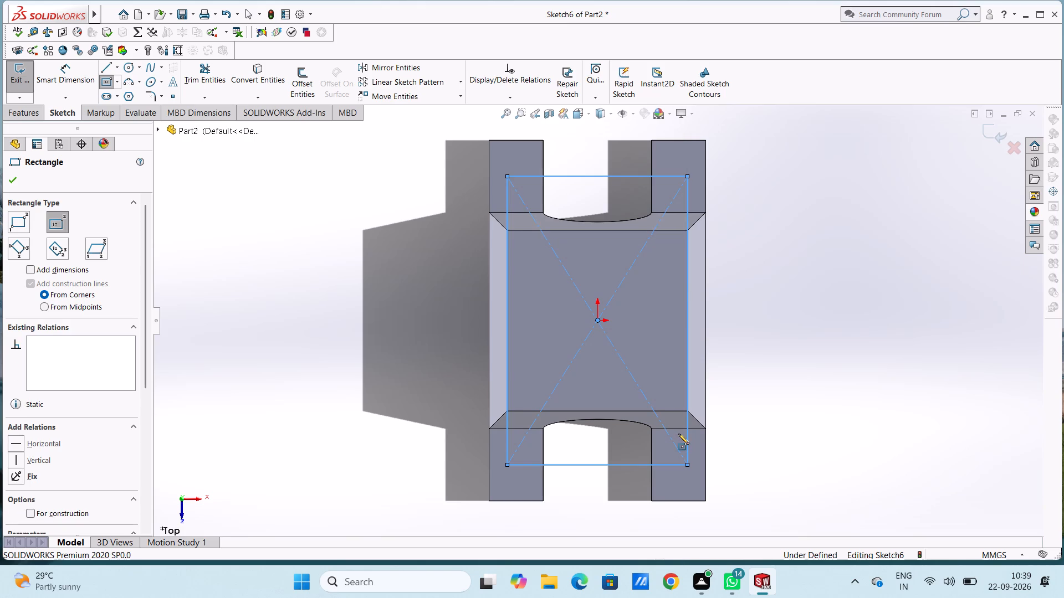
left_click(104, 84)
left_click(392, 289)
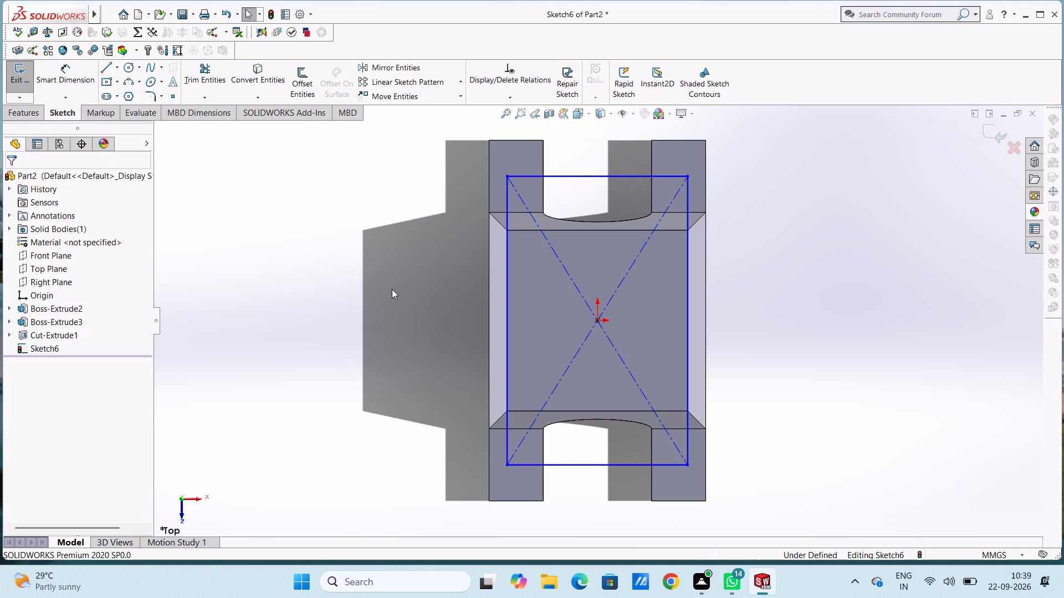
Examine how closely the rectangle's long side lines up with the boss's top-face edge.
scroll(573, 328, "down", 4)
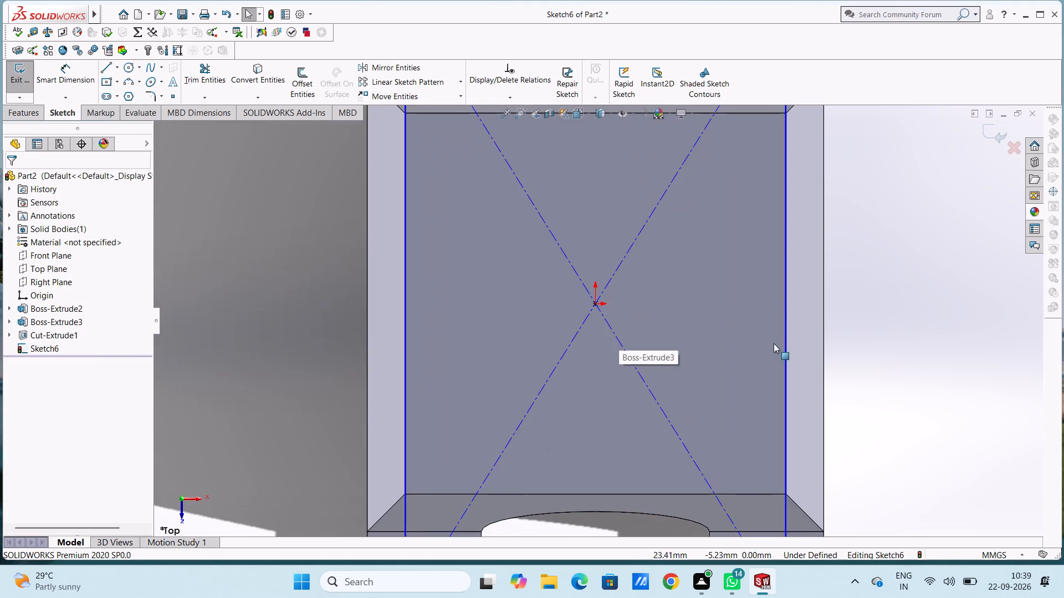
scroll(775, 342, "down", 8)
scroll(686, 300, "down", 6)
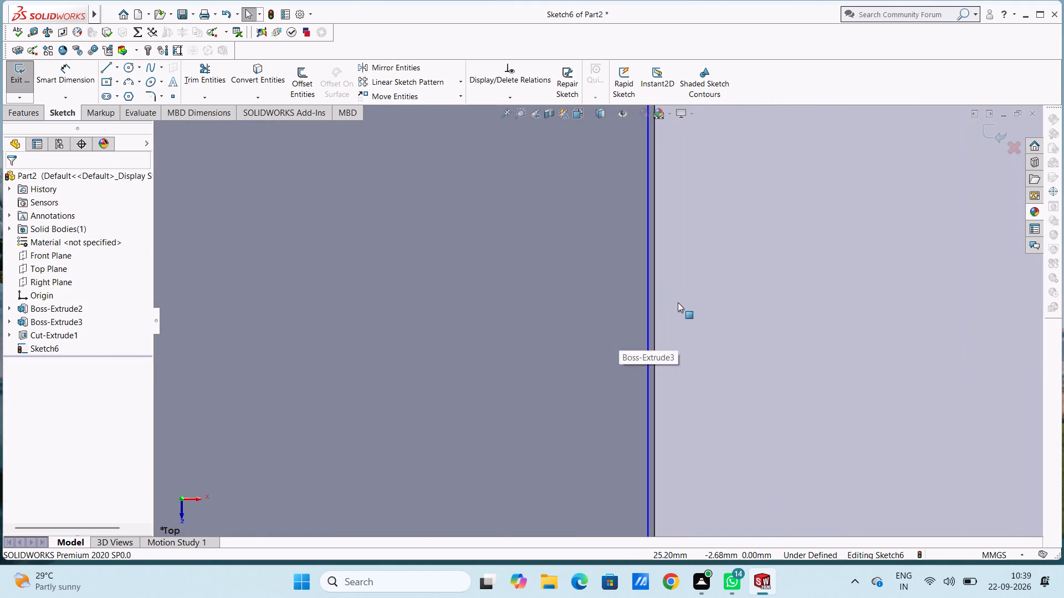
scroll(677, 302, "down", 4)
scroll(587, 296, "down", 3)
scroll(587, 296, "up", 5)
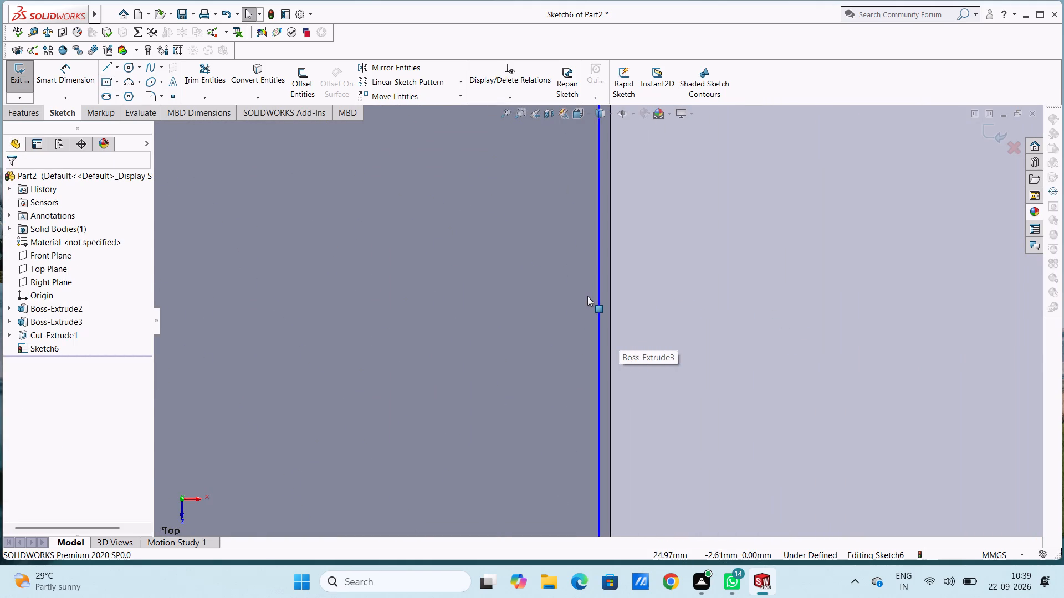
scroll(587, 296, "up", 16)
scroll(581, 305, "up", 7)
scroll(526, 290, "down", 1)
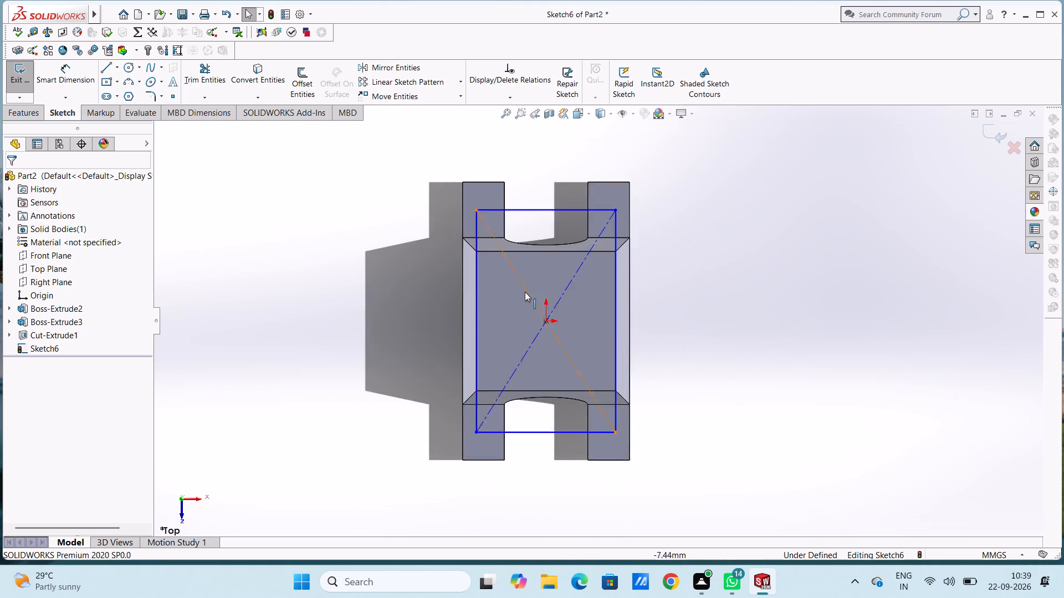
scroll(525, 292, "down", 2)
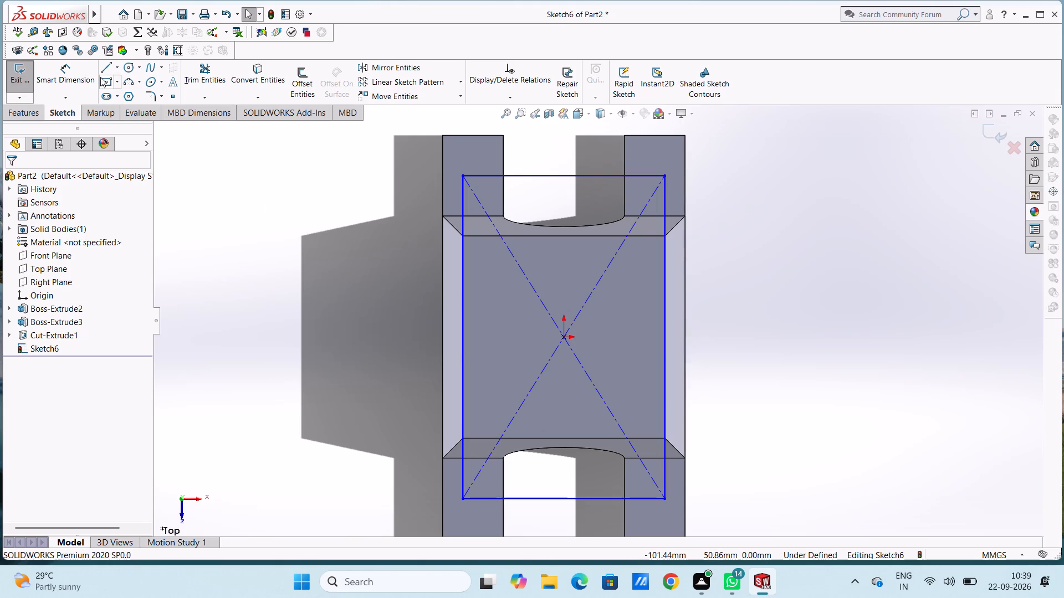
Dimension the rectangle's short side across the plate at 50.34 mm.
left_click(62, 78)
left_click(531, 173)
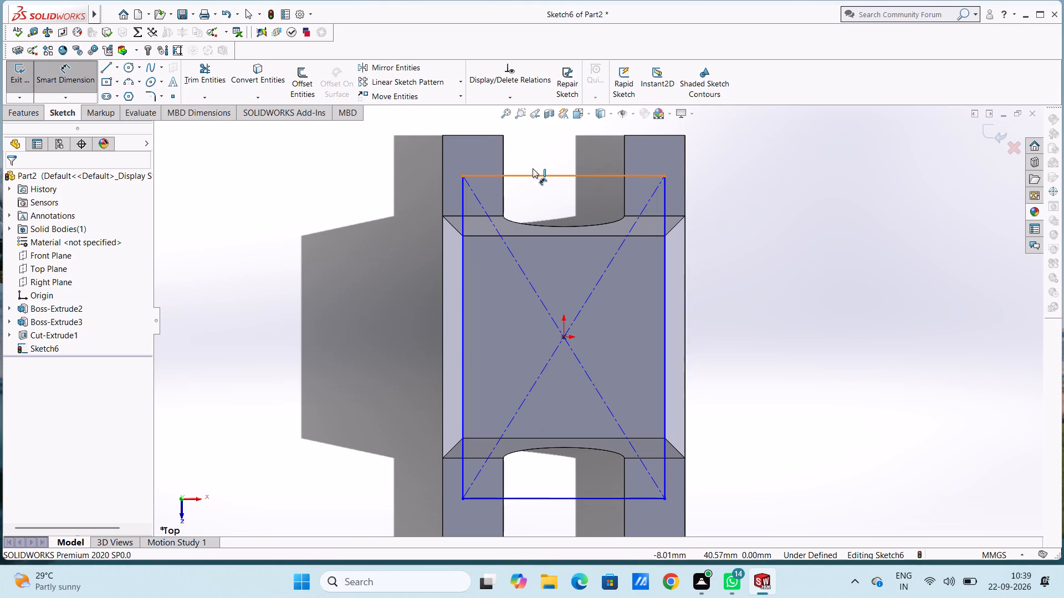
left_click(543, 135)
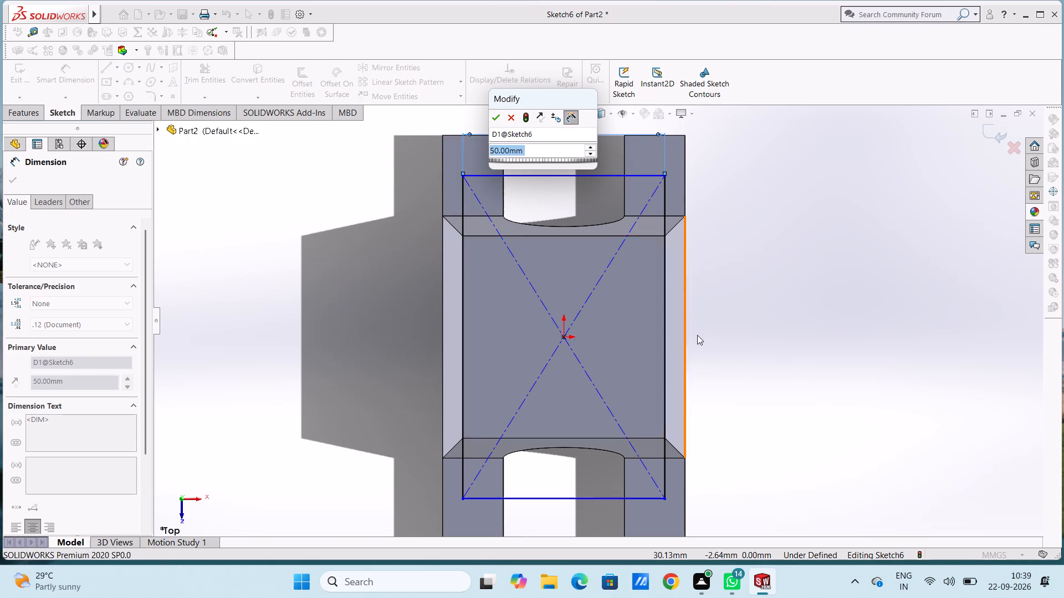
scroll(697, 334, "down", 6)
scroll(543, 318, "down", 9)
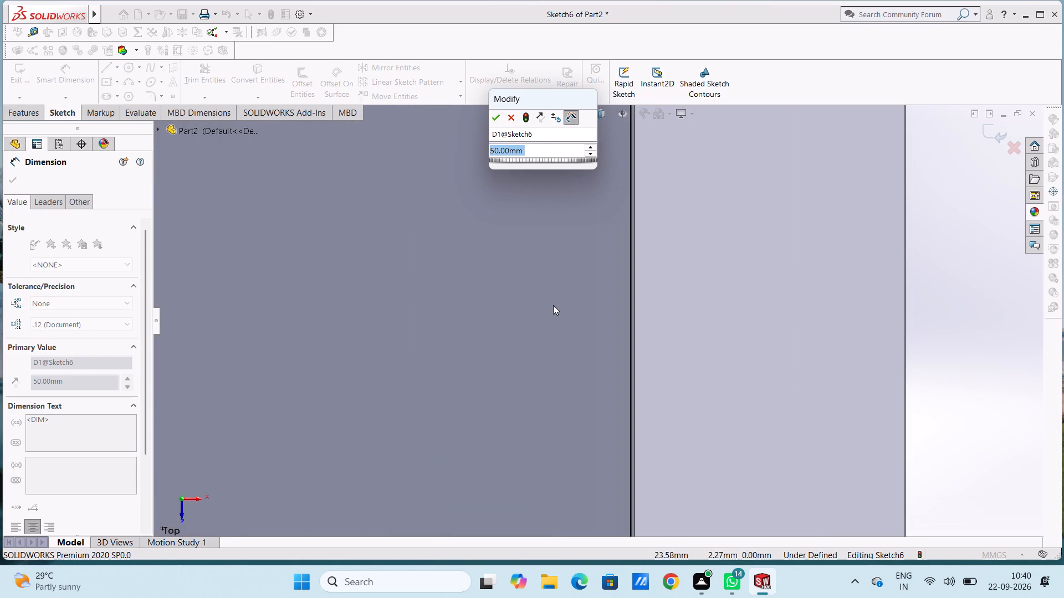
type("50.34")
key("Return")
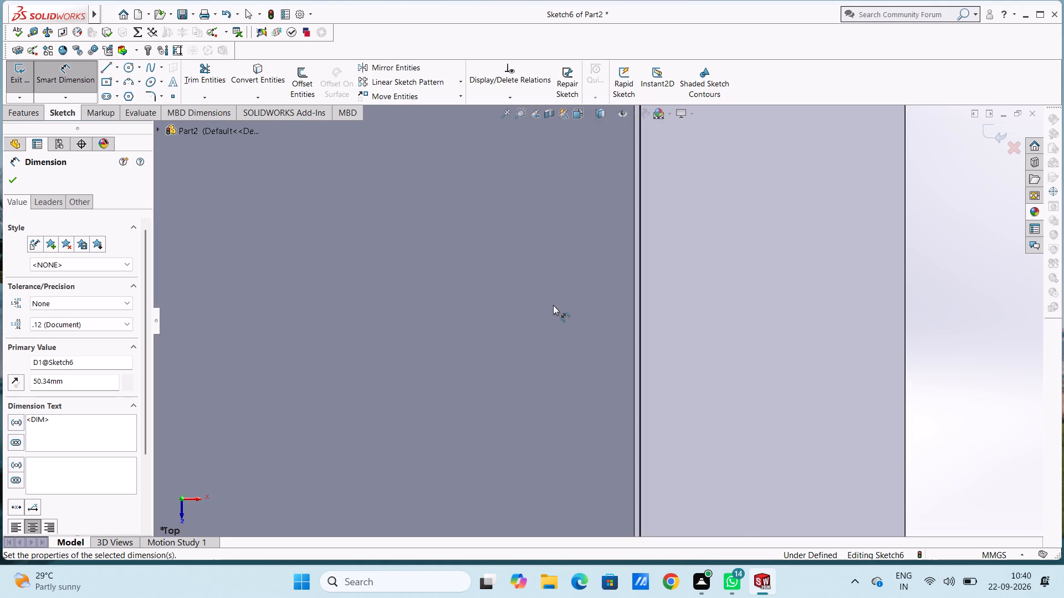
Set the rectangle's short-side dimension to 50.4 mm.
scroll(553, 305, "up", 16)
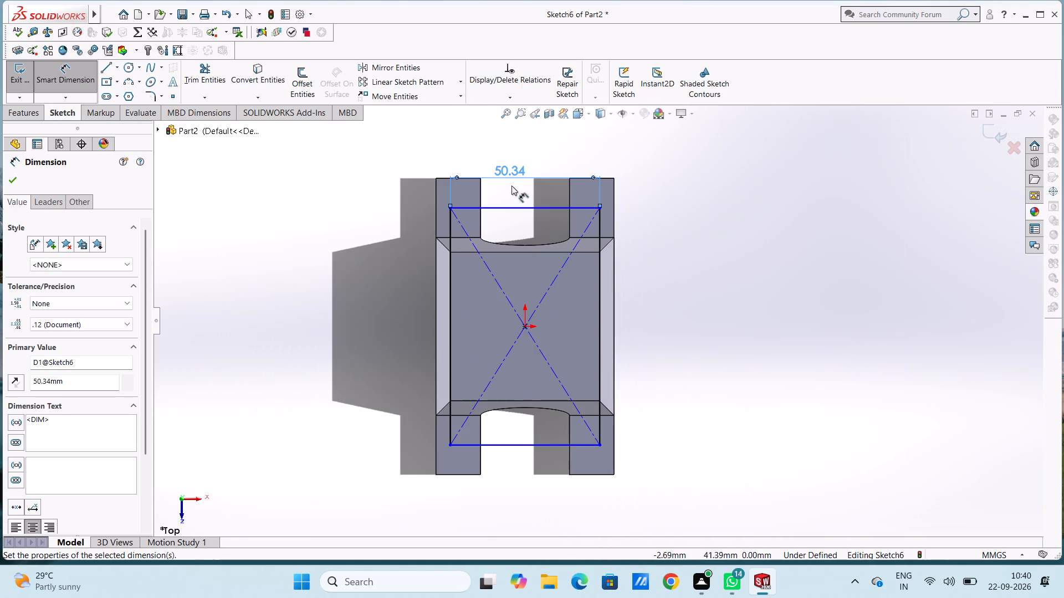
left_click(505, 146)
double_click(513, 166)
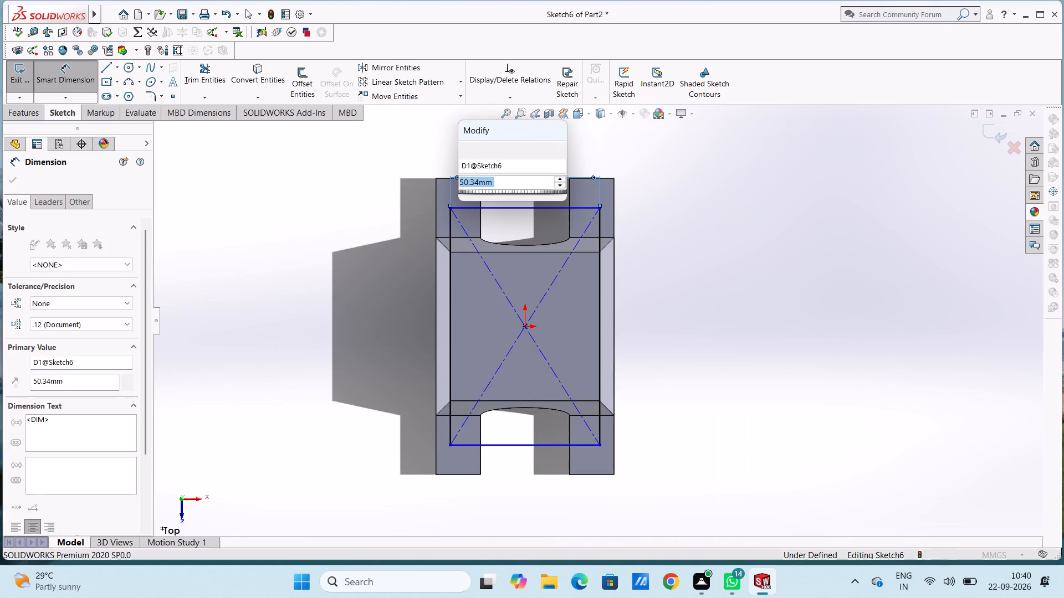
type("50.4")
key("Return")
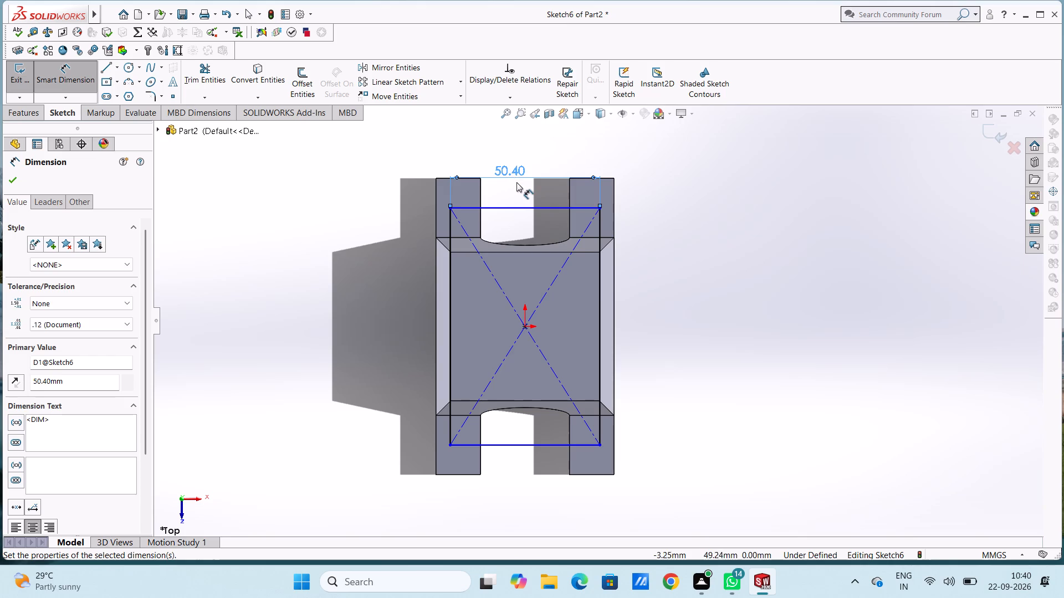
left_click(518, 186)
Examine the gap between the resized rectangle's long side and the boss's top-face edge.
scroll(601, 296, "down", 15)
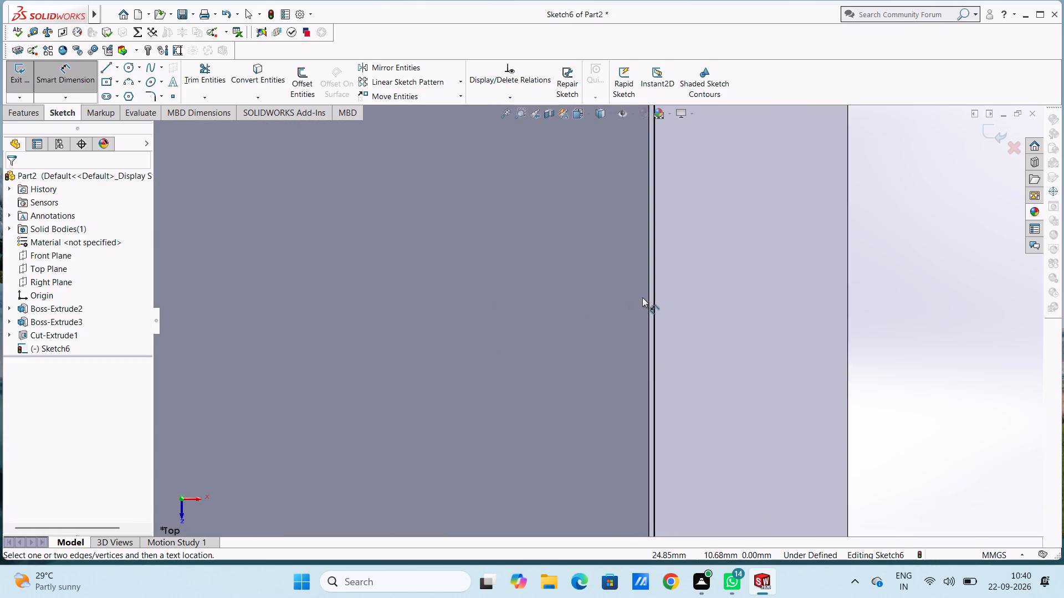
scroll(642, 297, "down", 14)
scroll(643, 296, "up", 5)
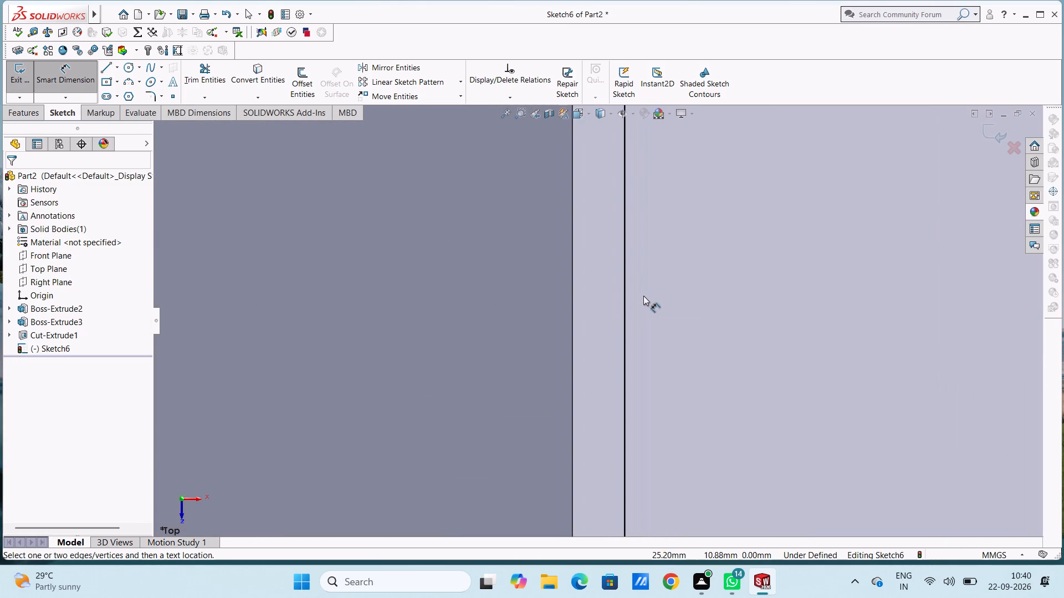
scroll(643, 296, "up", 16)
scroll(643, 295, "up", 5)
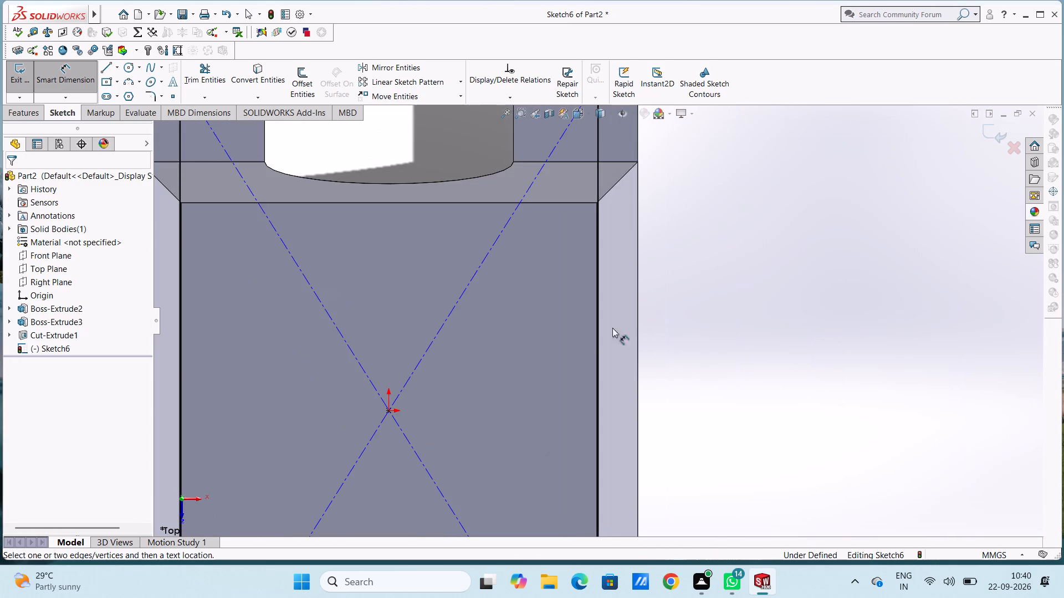
scroll(537, 362, "up", 6)
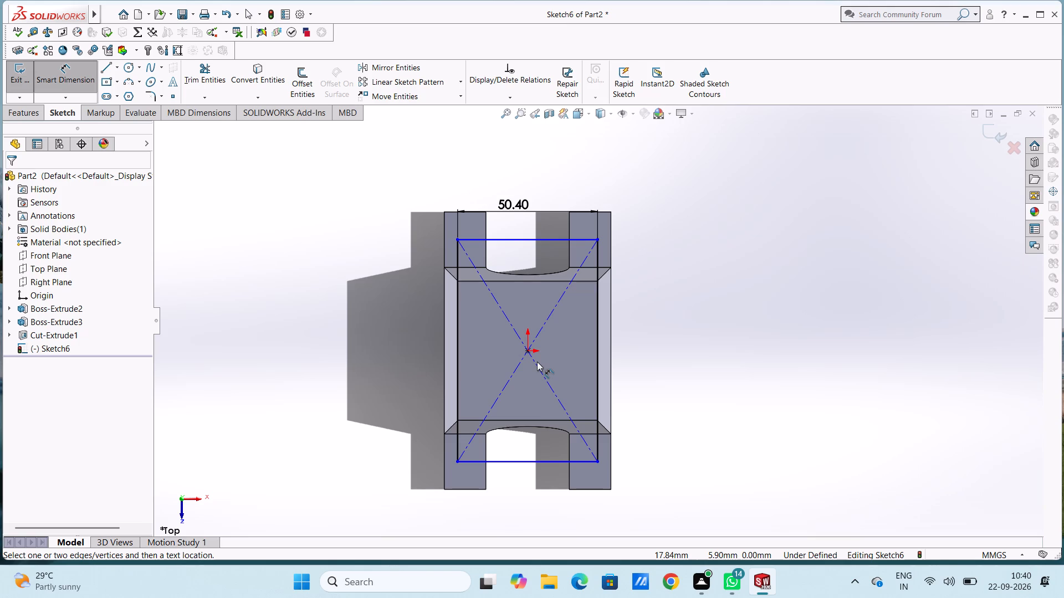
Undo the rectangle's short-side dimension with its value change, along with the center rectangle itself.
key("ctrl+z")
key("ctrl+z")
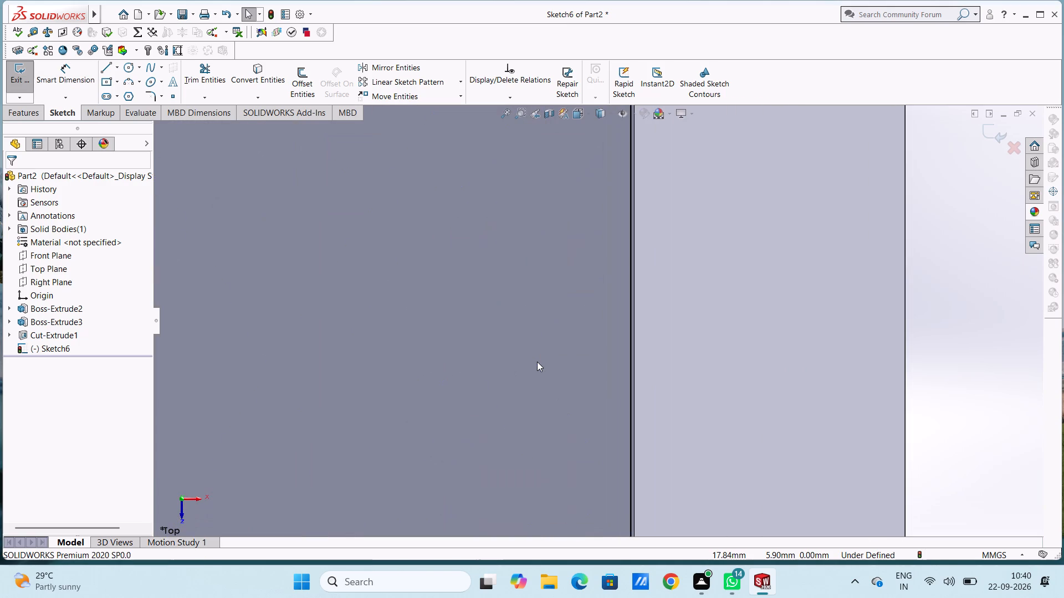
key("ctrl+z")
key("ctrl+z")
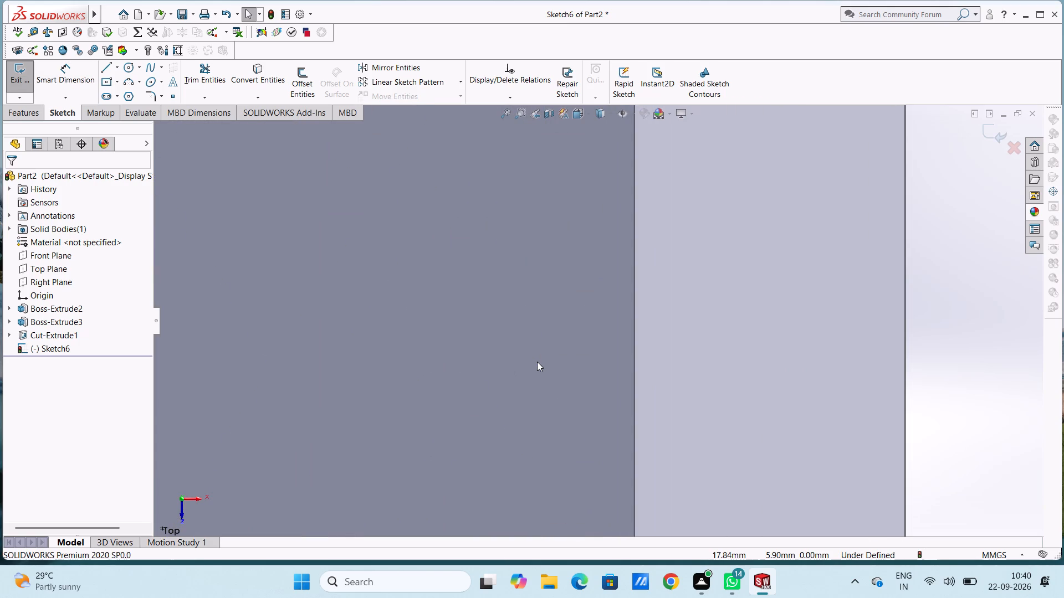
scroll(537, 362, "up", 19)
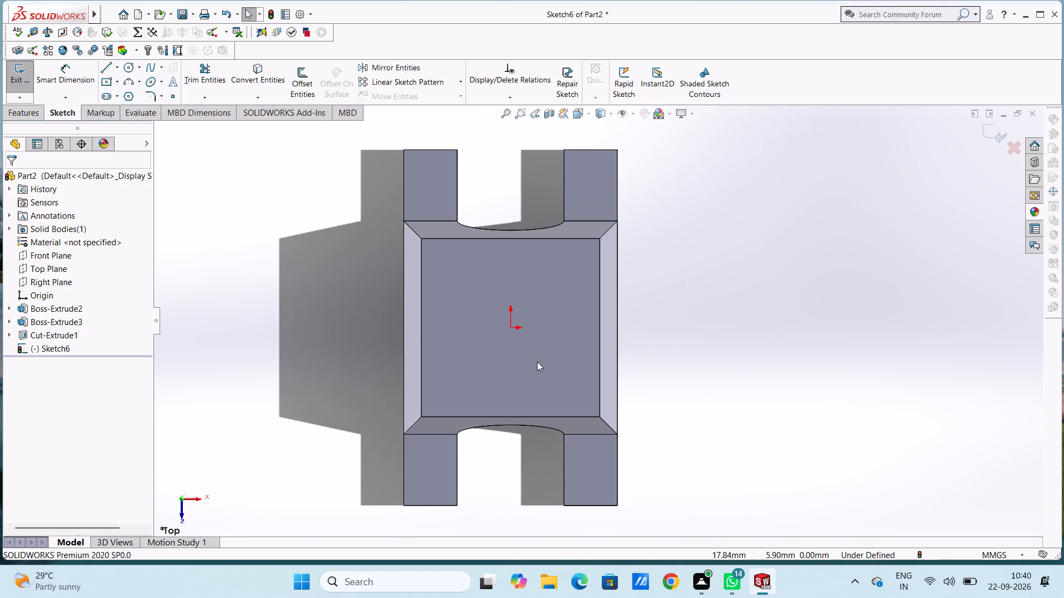
Check the length of the boss's top-face edge across the plate with a temporary line between its corners.
left_click(103, 71)
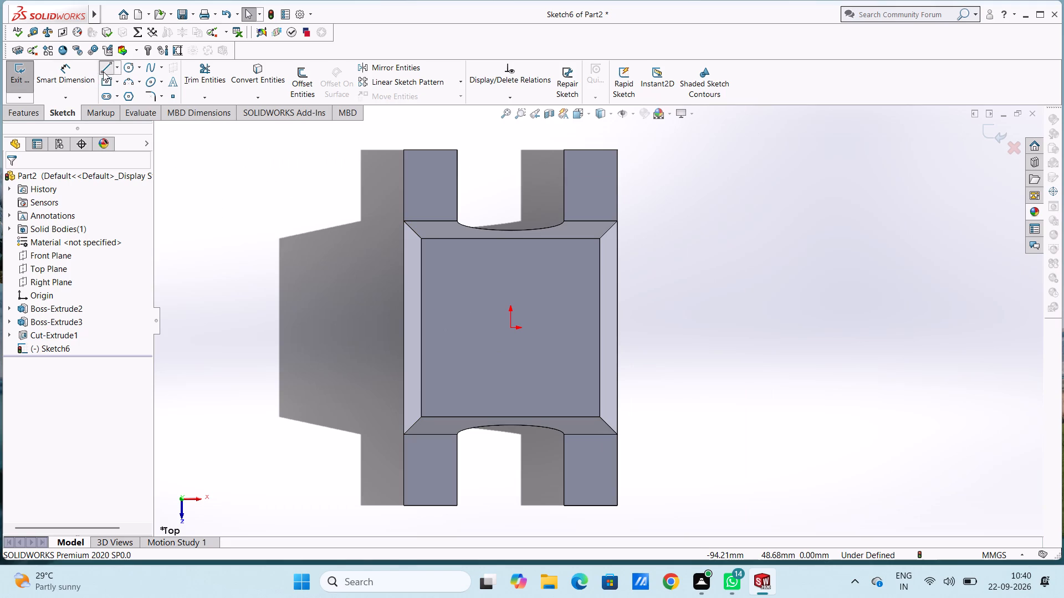
left_click(420, 415)
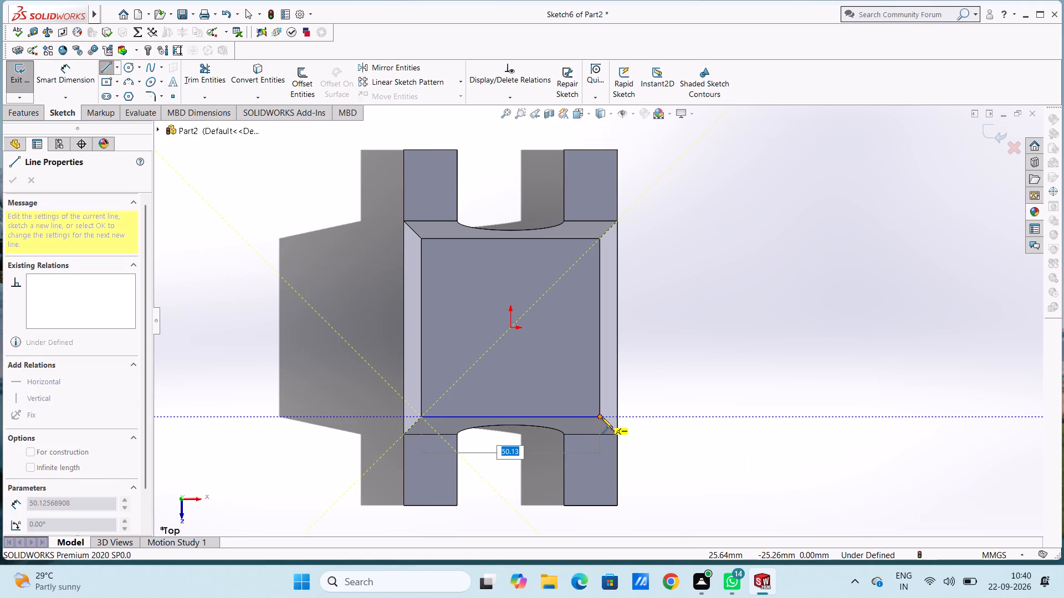
key("Escape")
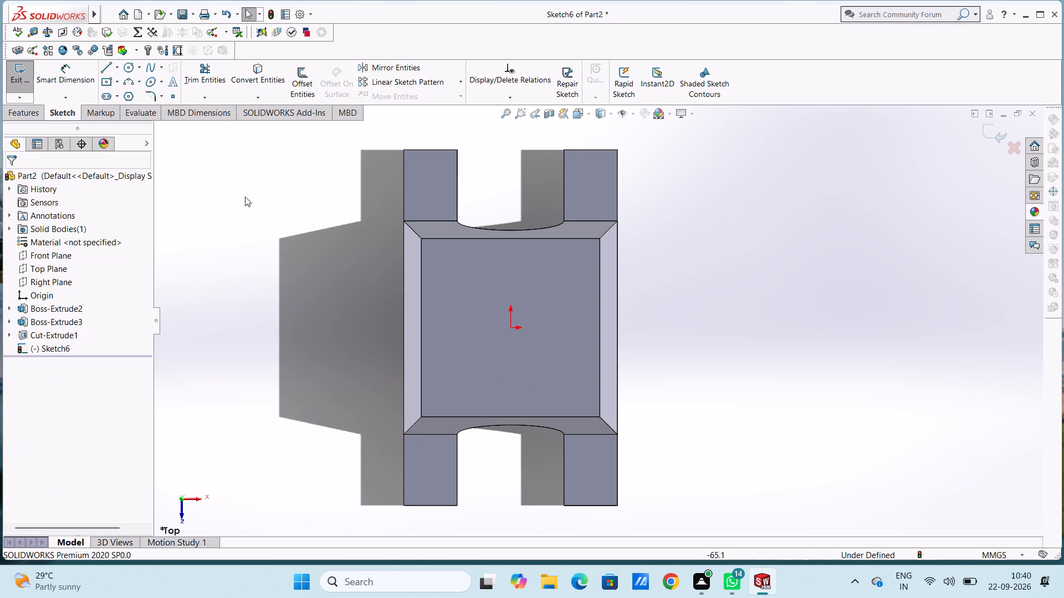
Sketch a center rectangle on the origin, 80 mm along the plate's length and 50.13 mm across.
left_click(107, 83)
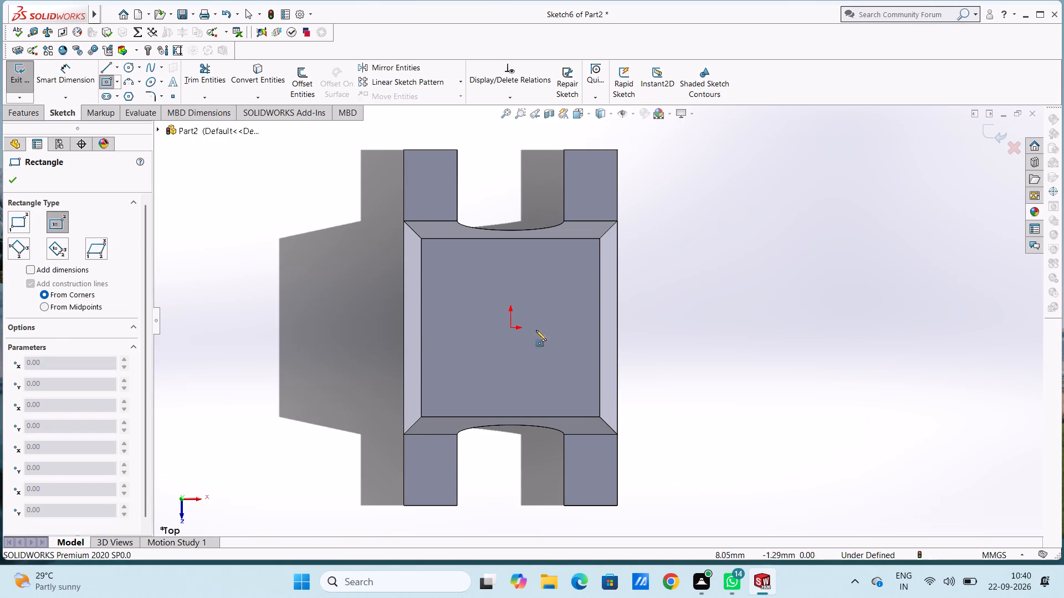
left_click(509, 328)
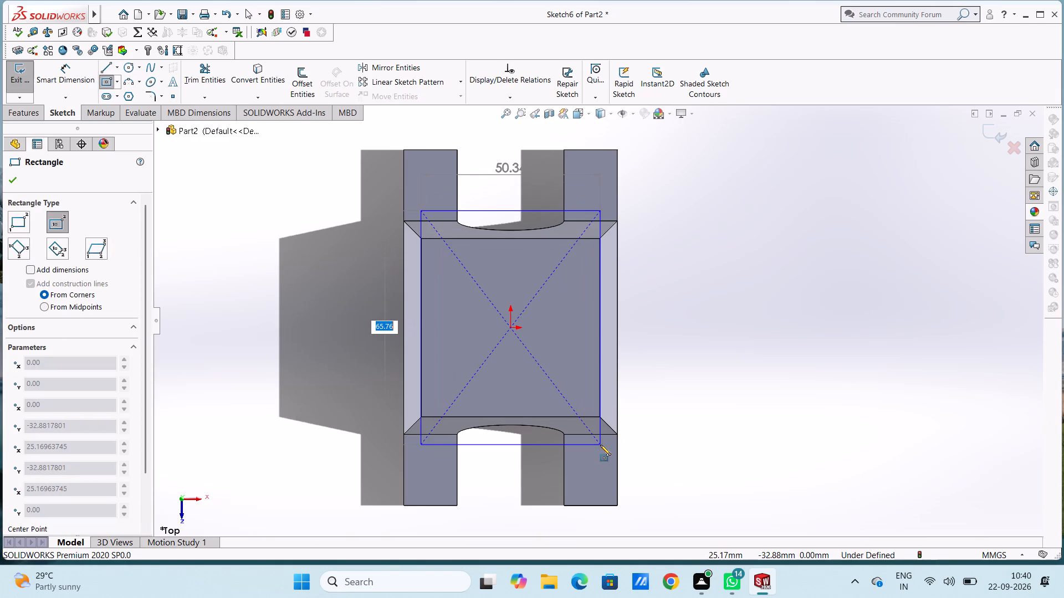
type("80")
key("Return")
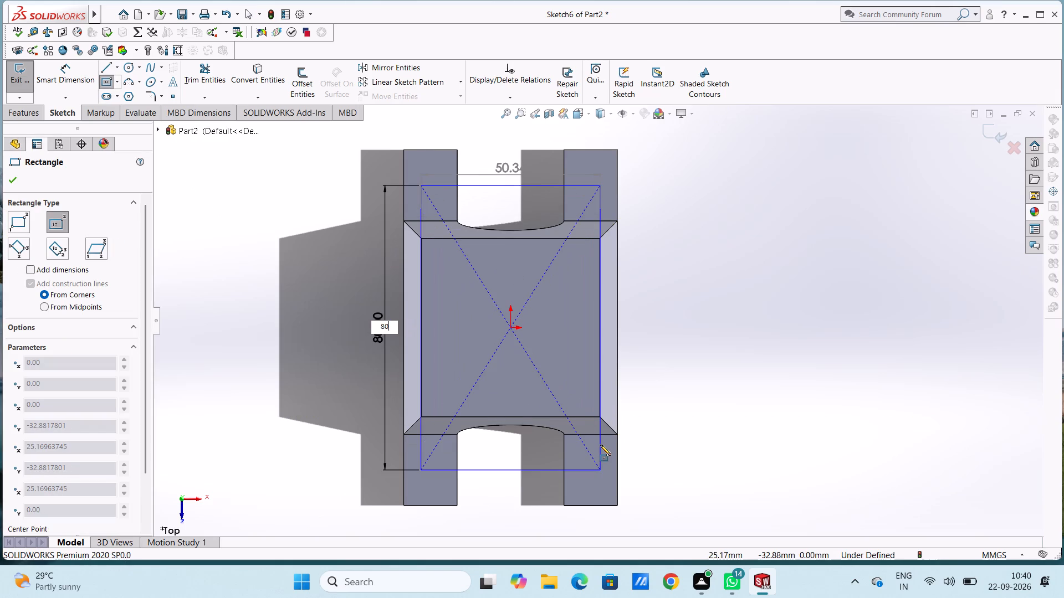
type("50.13")
key("Return")
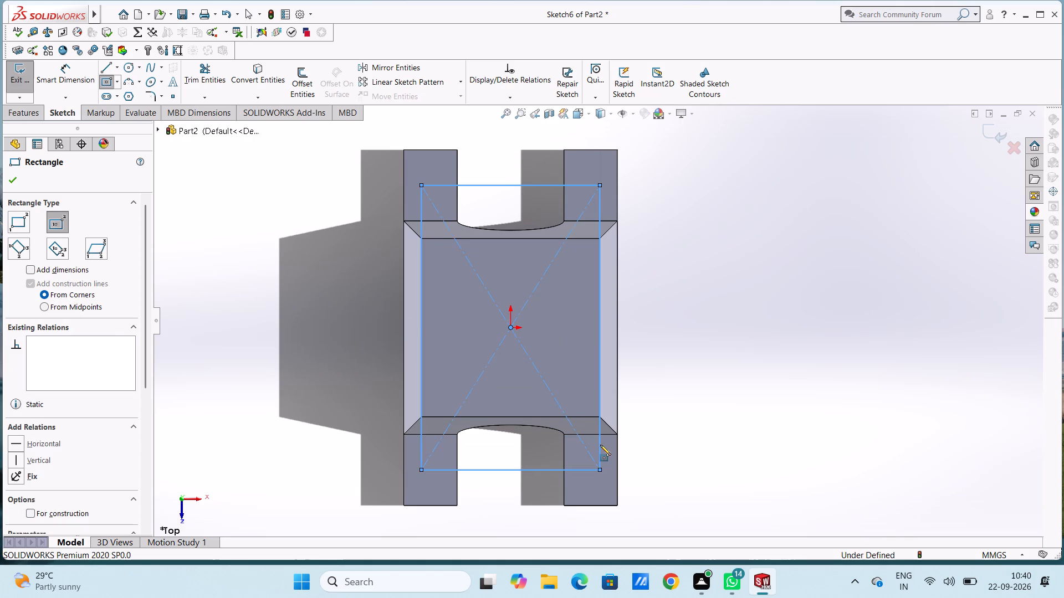
key("Escape")
key("Escape")
Dimension the rectangle at 80 mm along the plate's length and 50.13 mm across.
scroll(596, 352, "down", 6)
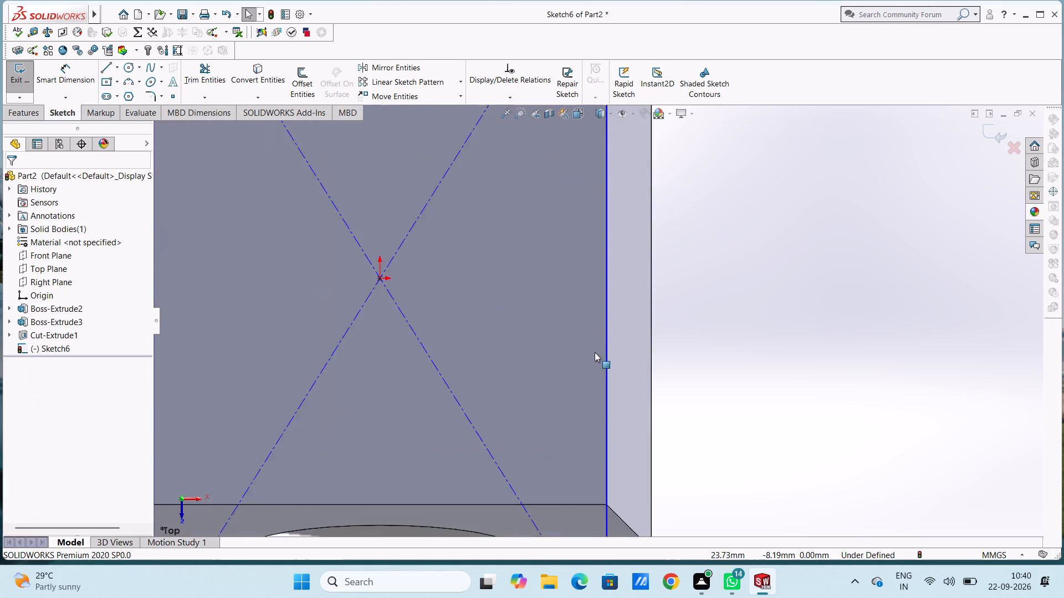
scroll(595, 352, "down", 20)
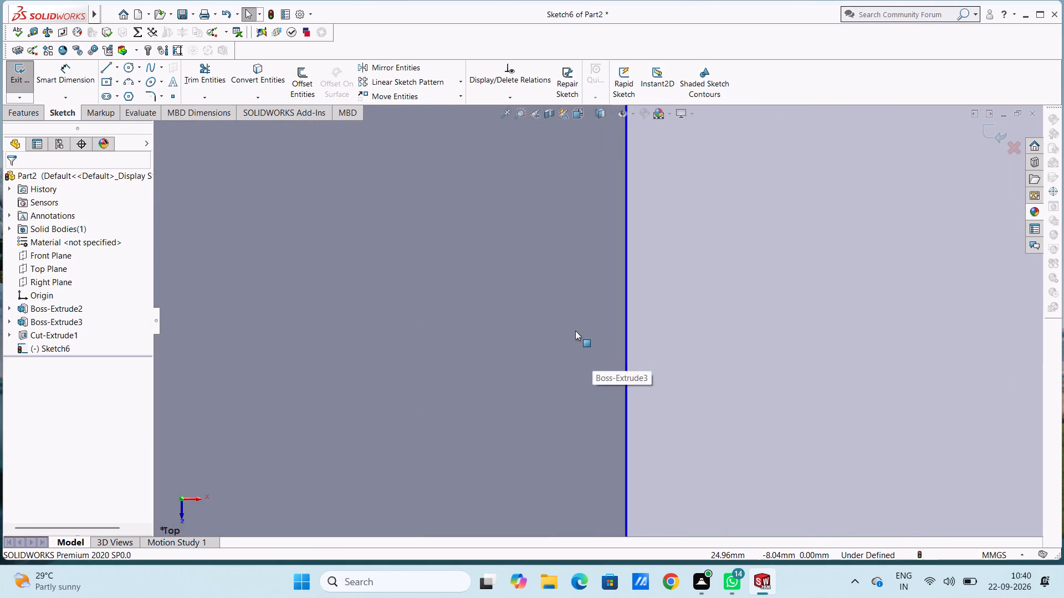
scroll(575, 329, "up", 20)
scroll(575, 329, "up", 8)
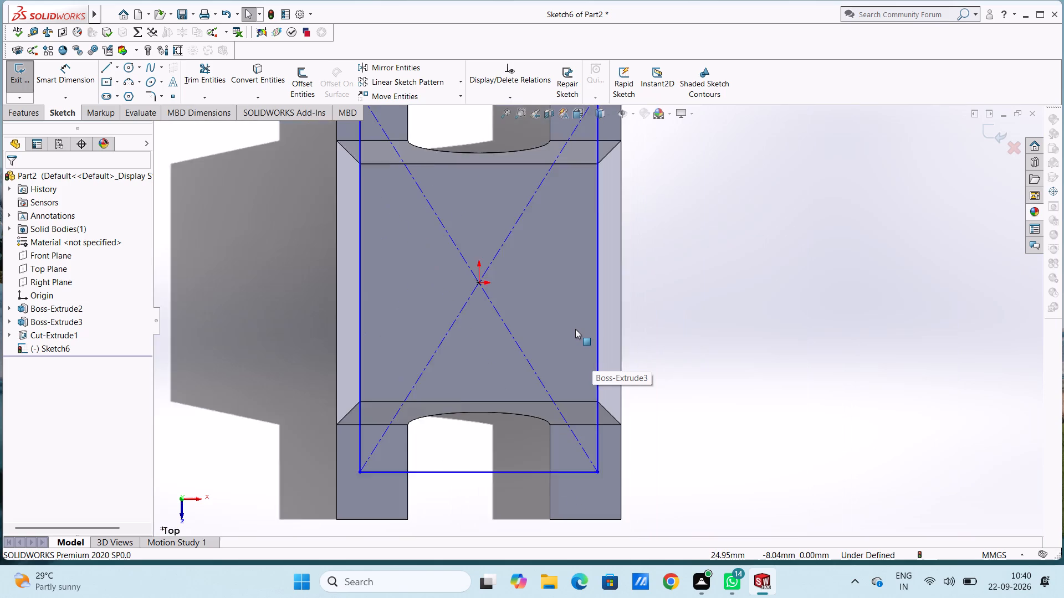
scroll(575, 329, "up", 3)
left_click(43, 74)
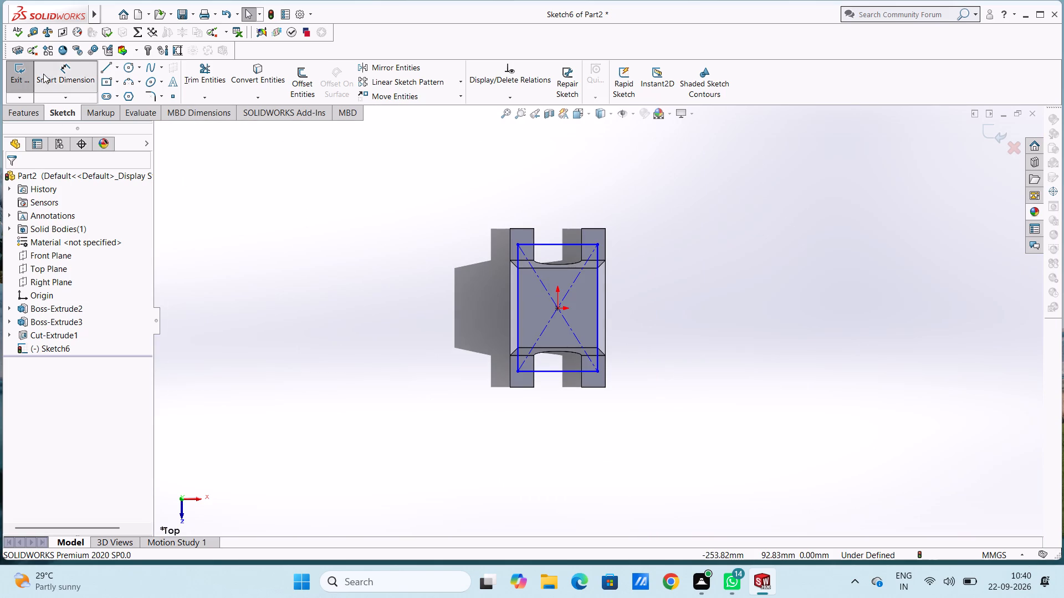
left_click(518, 252)
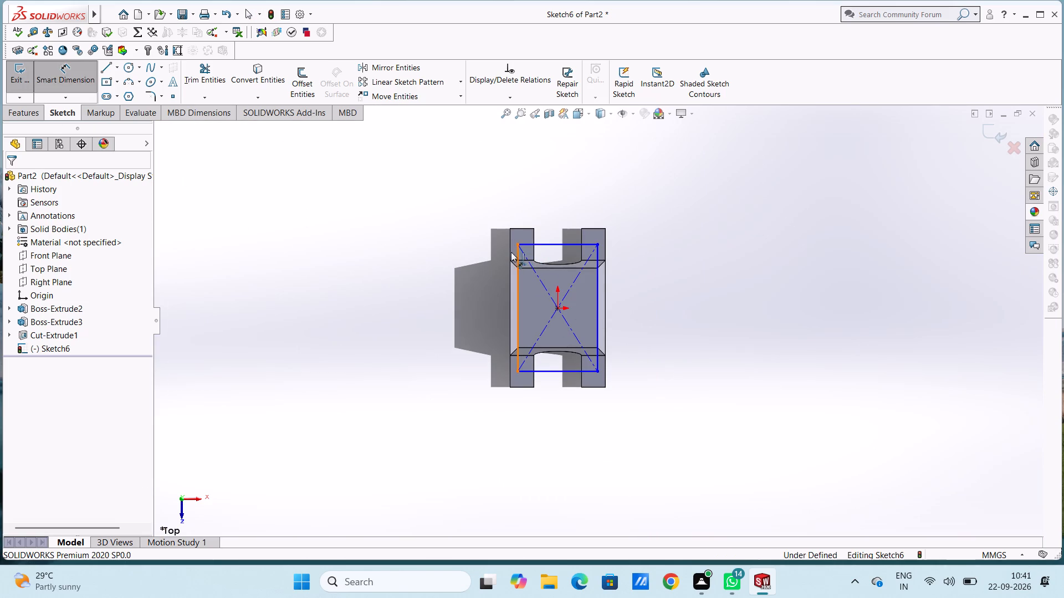
left_click(332, 280)
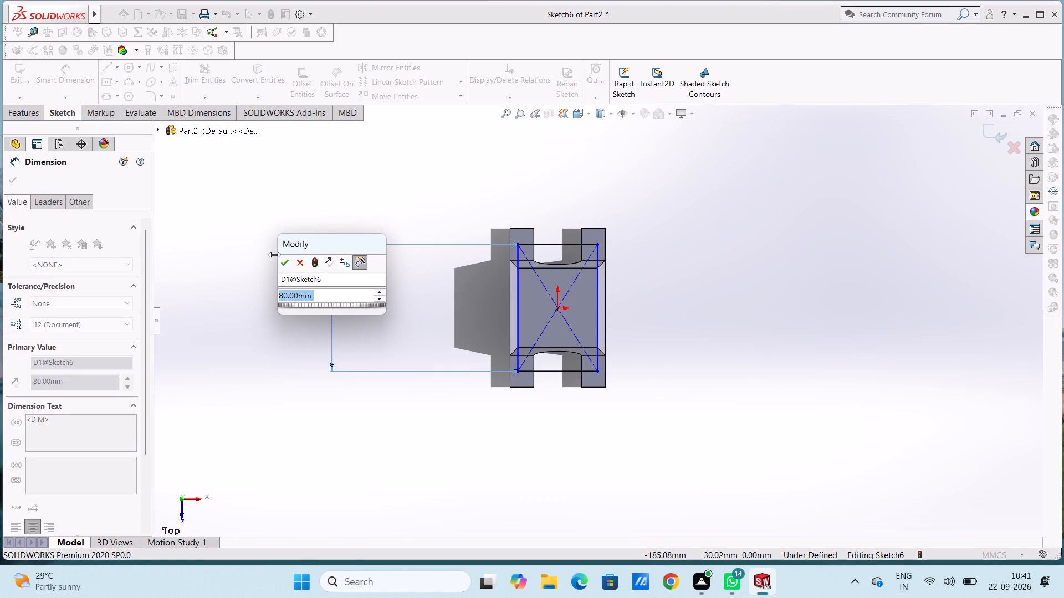
left_click(283, 264)
left_click(272, 238)
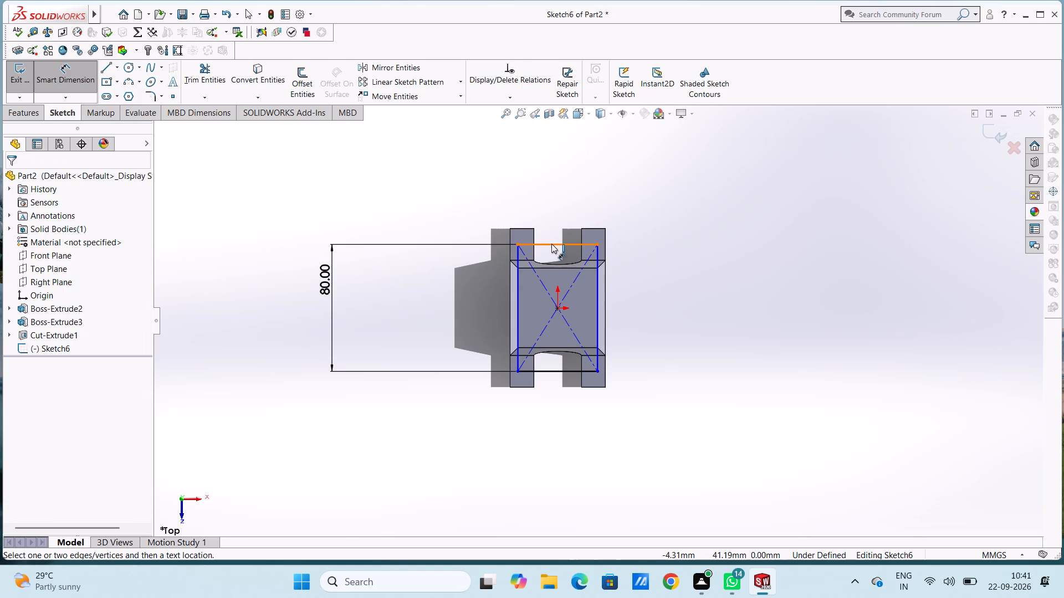
left_click(551, 244)
left_click(538, 164)
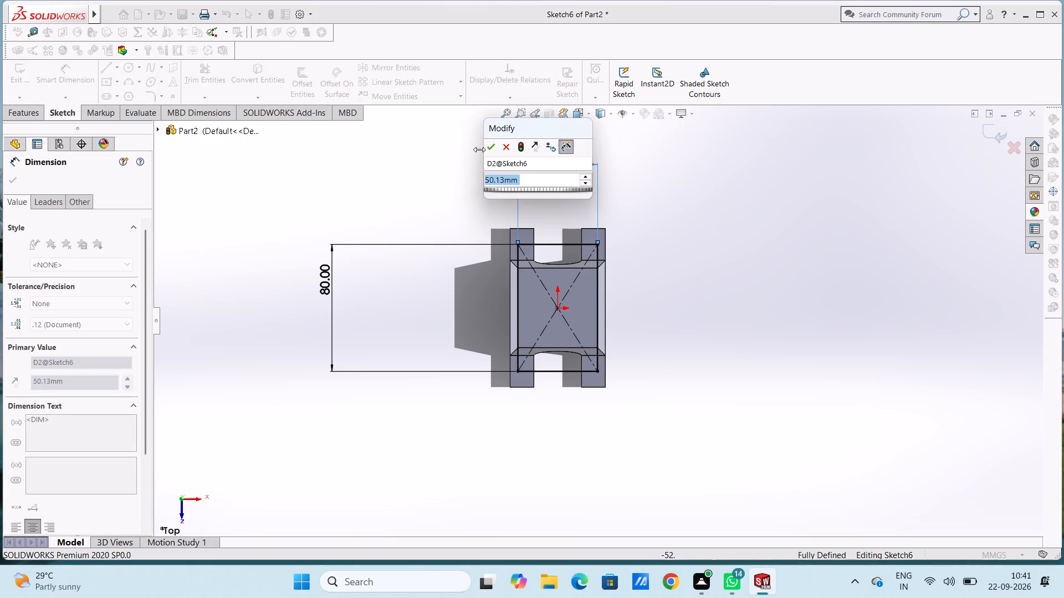
left_click(490, 146)
left_click(450, 185)
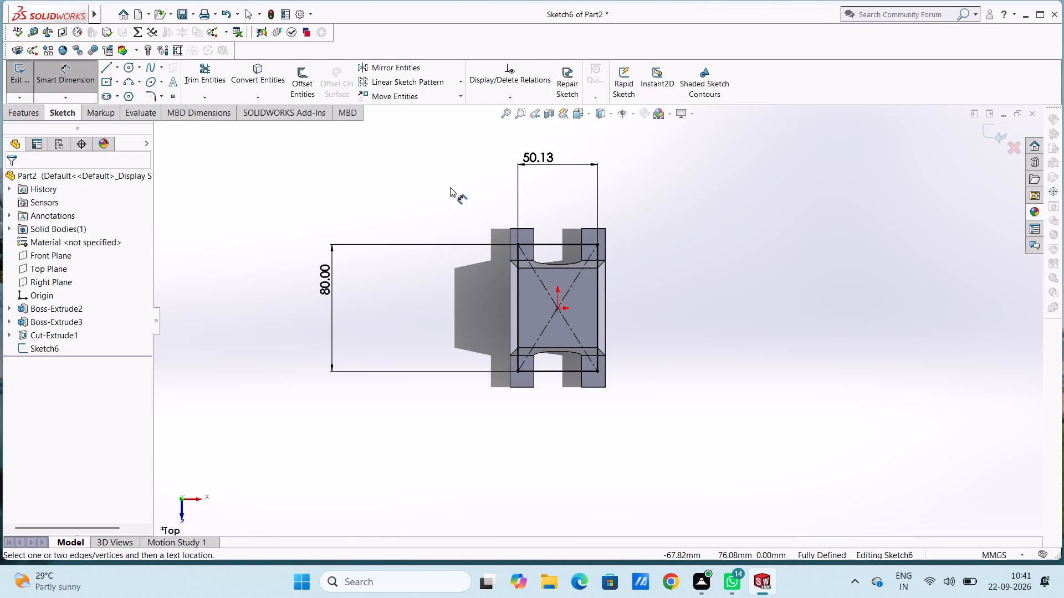
Extrude the 80 × 50.13 mm rectangle 16 mm upward from the boss top with a 10° inward draft, merged with the body.
key("Escape")
key("Escape")
middle_click_drag(530, 400, 493, 370)
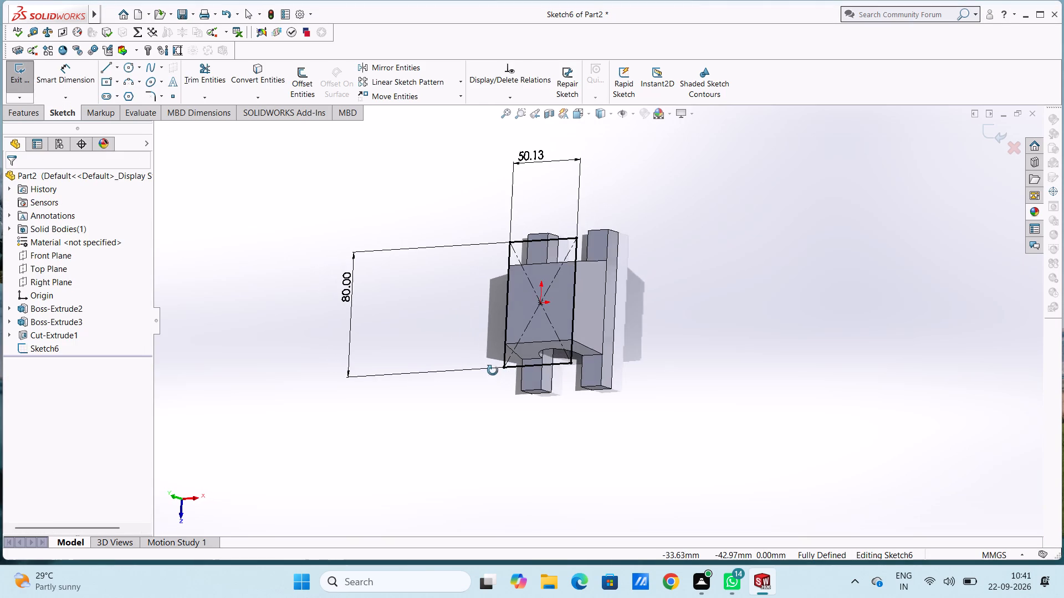
middle_click_drag(493, 370, 492, 367)
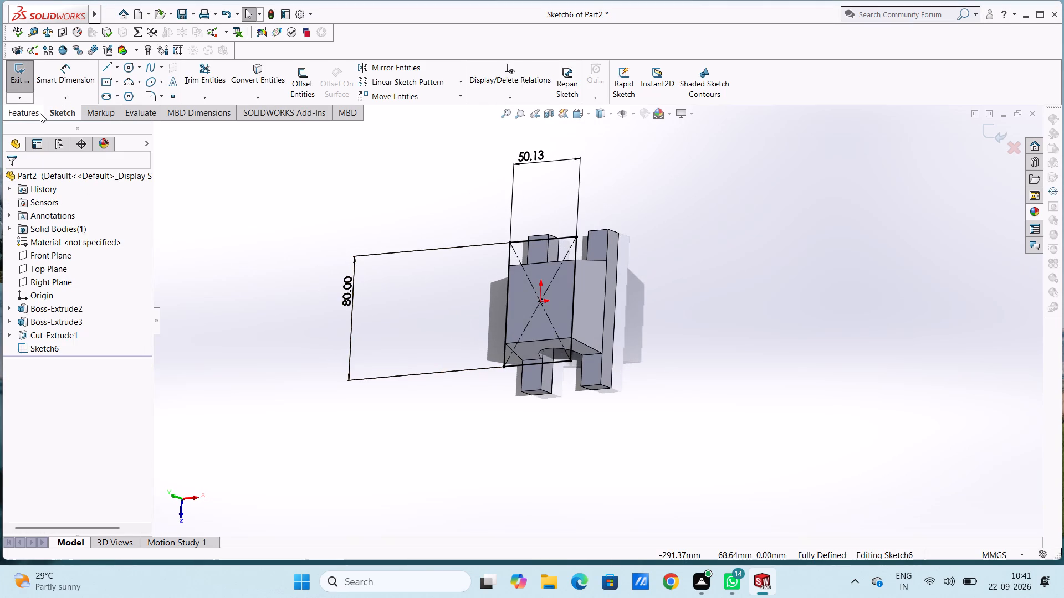
left_click(40, 113)
left_click(18, 70)
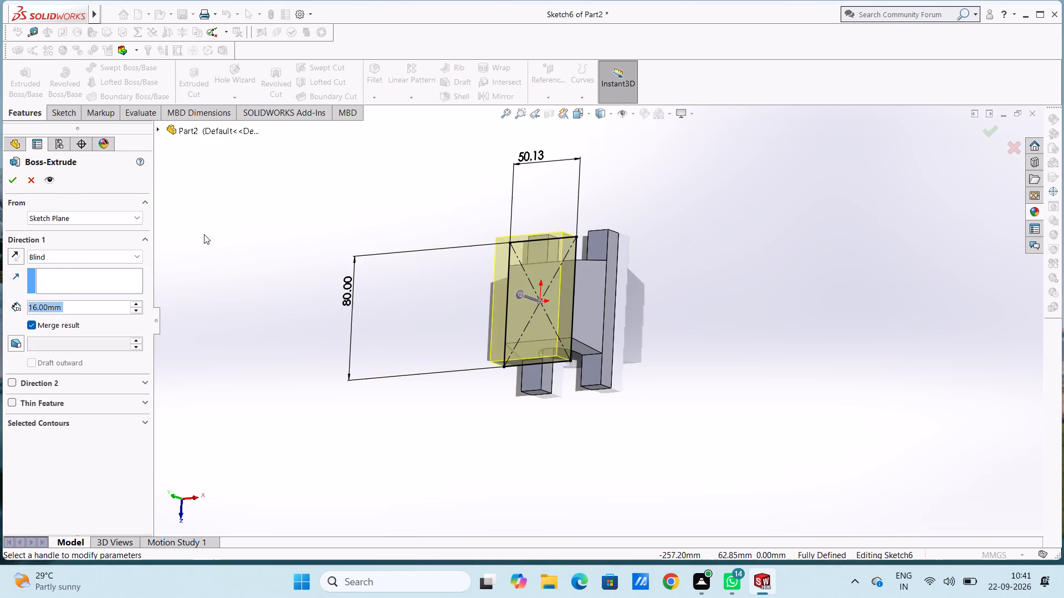
middle_click_drag(202, 298, 244, 163)
middle_click_drag(221, 377, 212, 334)
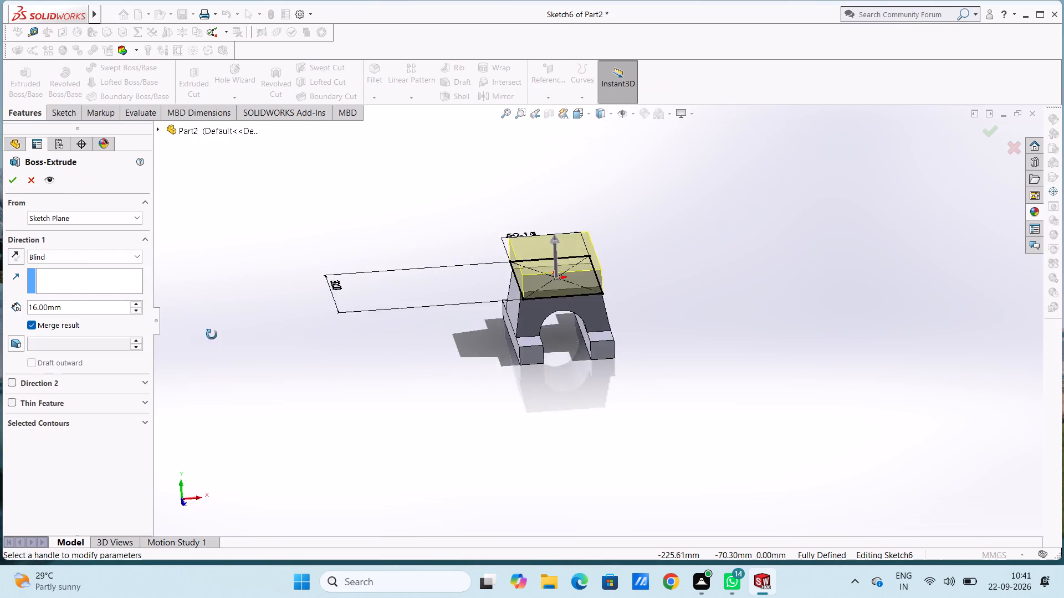
middle_click_drag(212, 334, 204, 293)
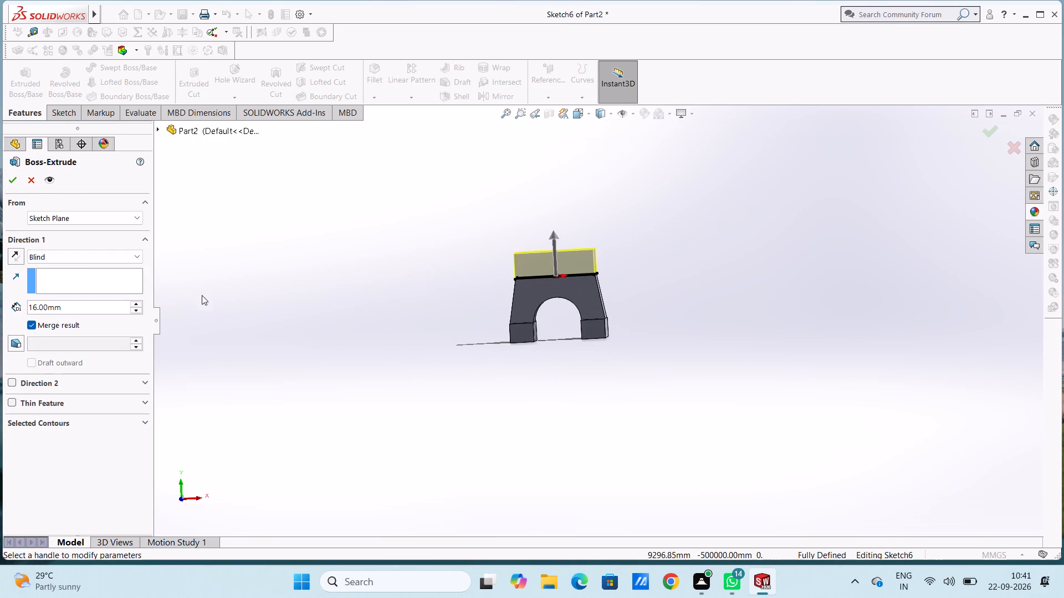
left_click(17, 341)
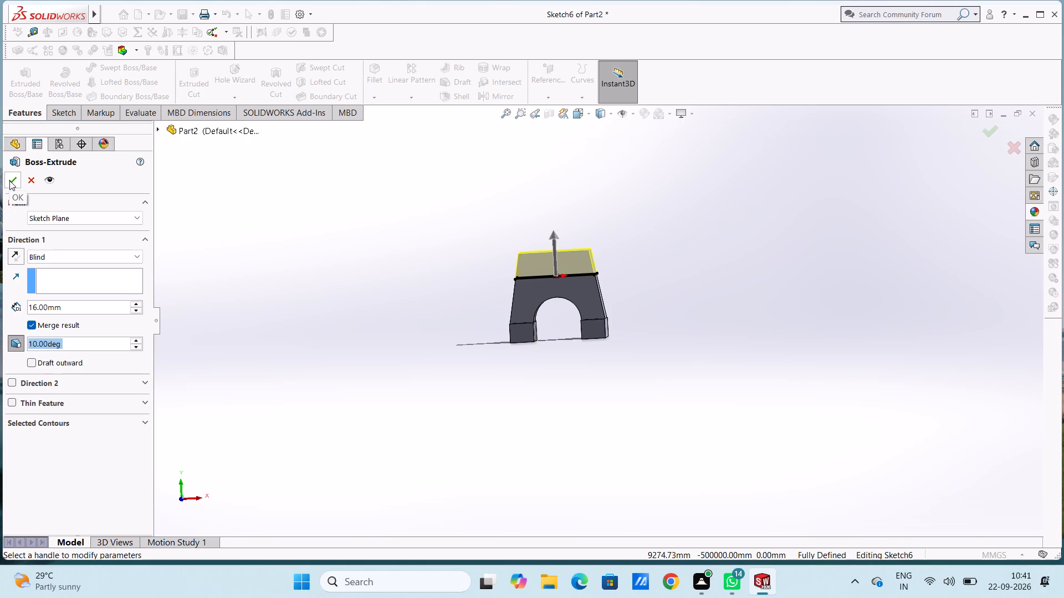
left_click(9, 181)
left_click(219, 251)
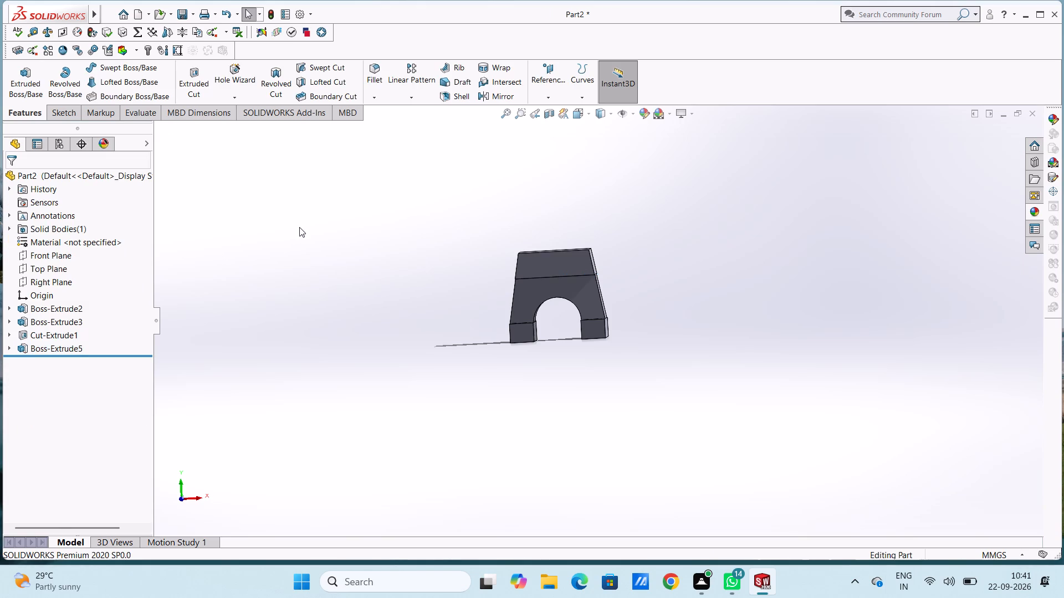
Examine the drafted top block and how it meets the boss from below, the side and above.
middle_click_drag(301, 228, 234, 200)
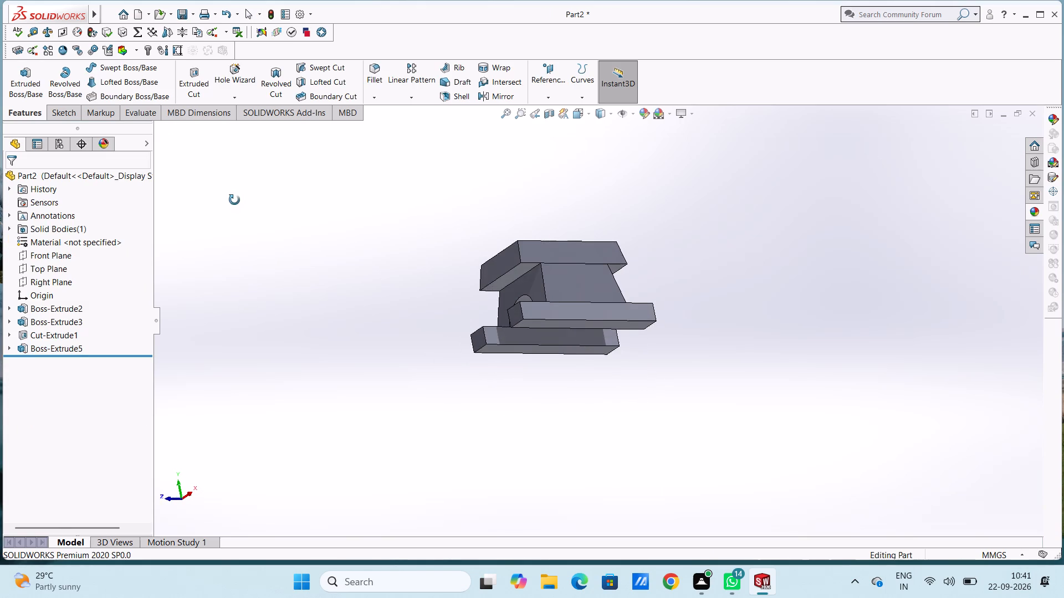
middle_click_drag(234, 200, 277, 159)
middle_click_drag(315, 291, 331, 246)
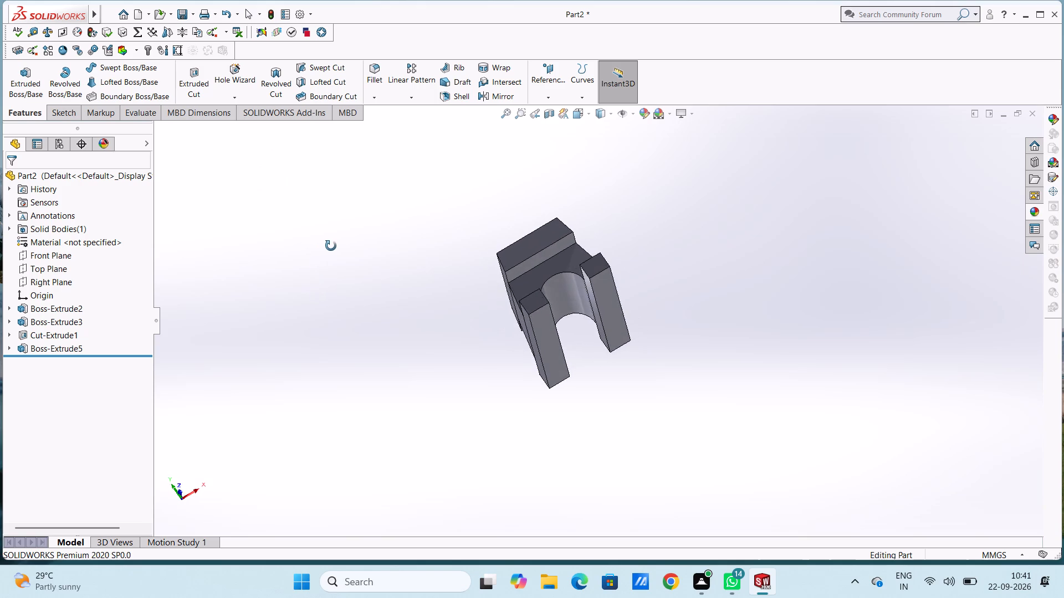
middle_click_drag(331, 246, 364, 255)
scroll(491, 311, "down", 6)
scroll(603, 288, "down", 2)
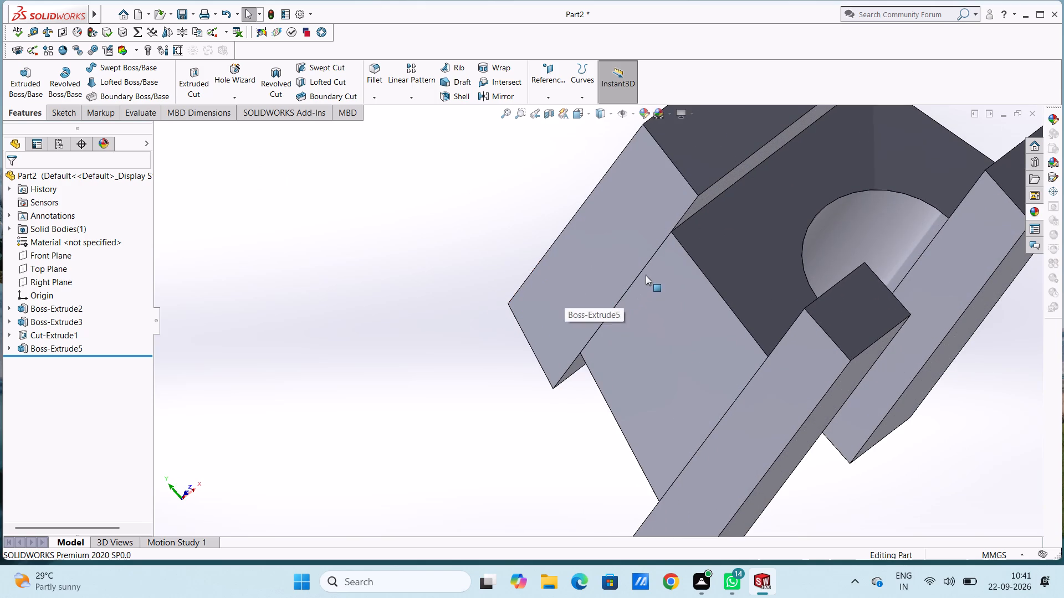
middle_click_drag(646, 273, 616, 262)
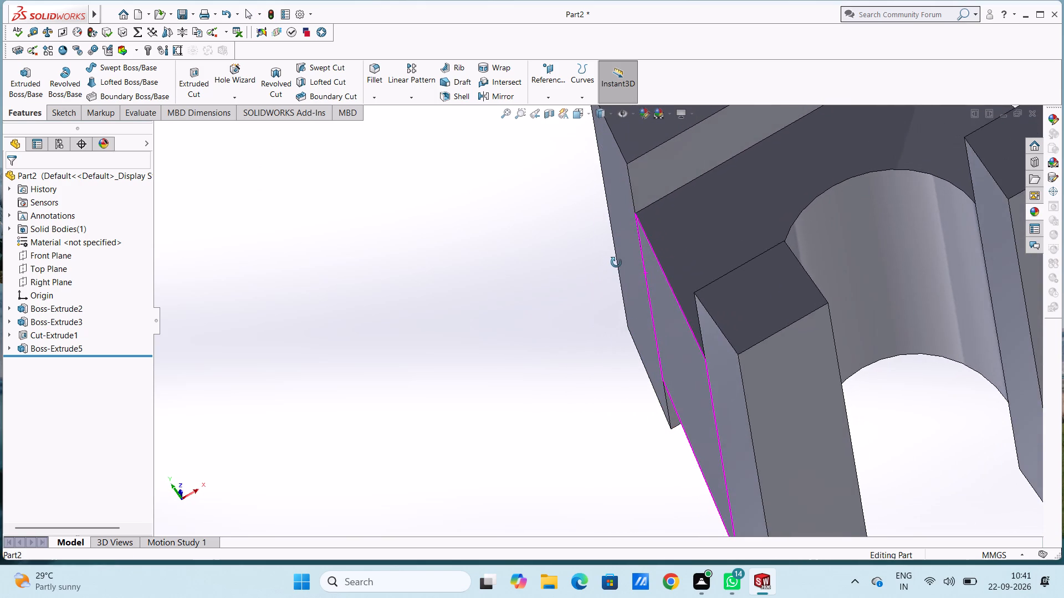
middle_click_drag(616, 262, 555, 369)
scroll(748, 282, "up", 4)
middle_click_drag(720, 267, 715, 369)
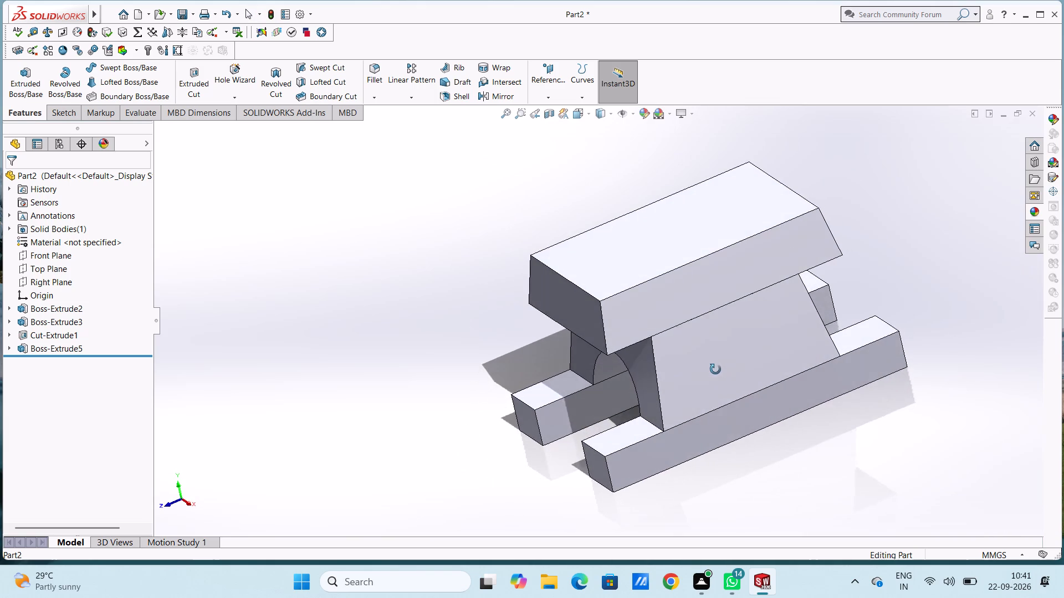
middle_click_drag(715, 369, 720, 388)
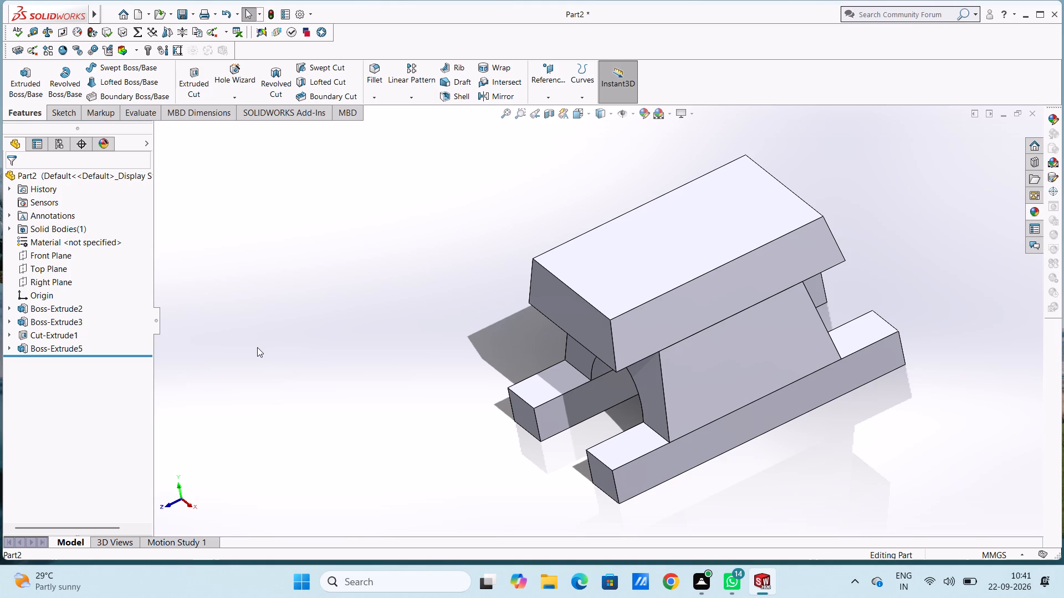
Start a sketch on the top block's long side face and draw a 14 mm vertical line up from the origin.
key("ctrl+4")
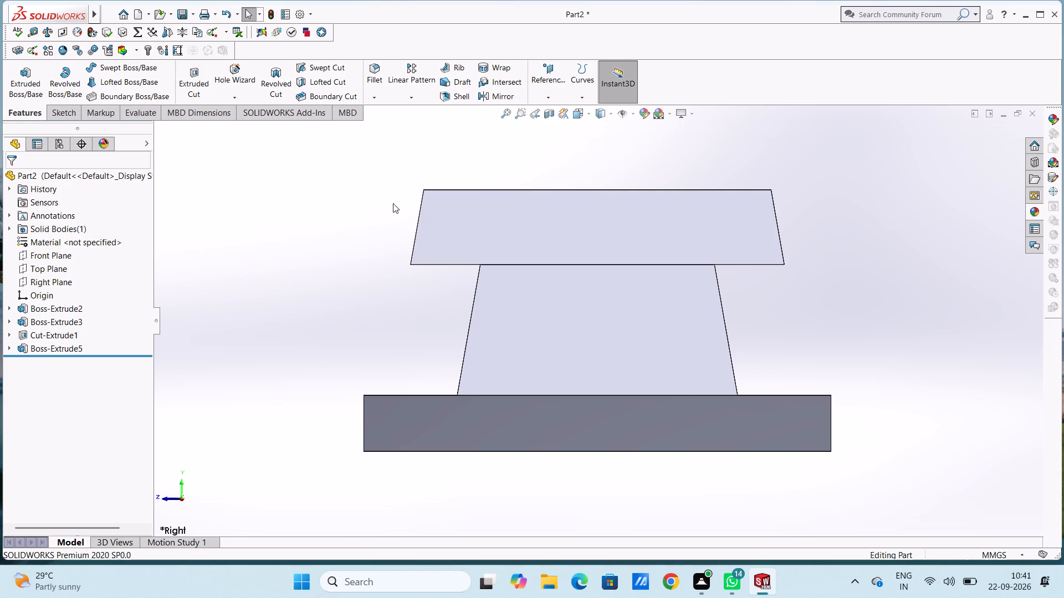
left_click(603, 250)
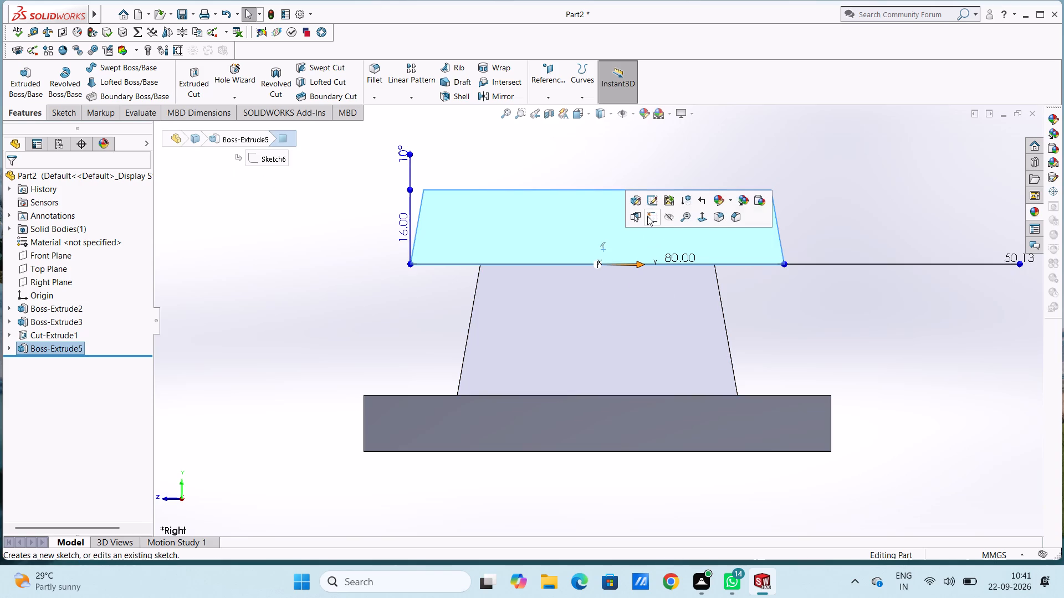
left_click(647, 215)
left_click(628, 169)
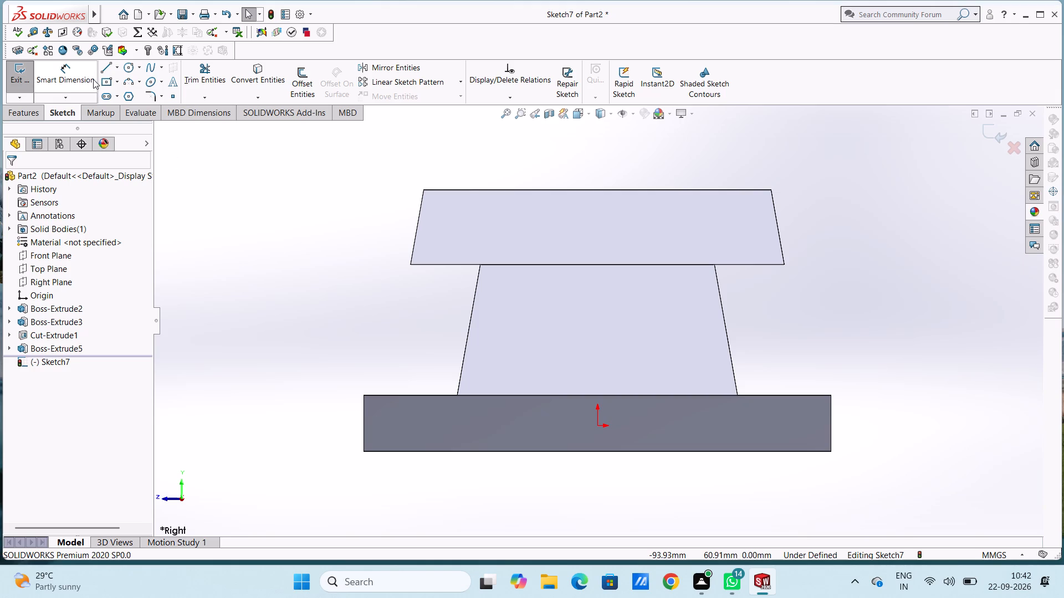
left_click(114, 80)
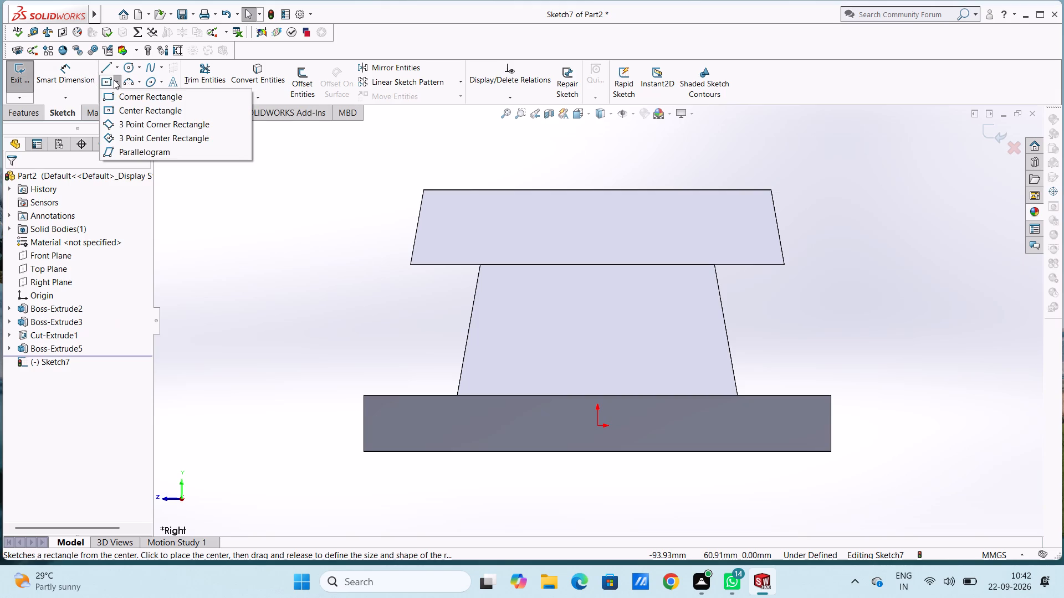
left_click(105, 65)
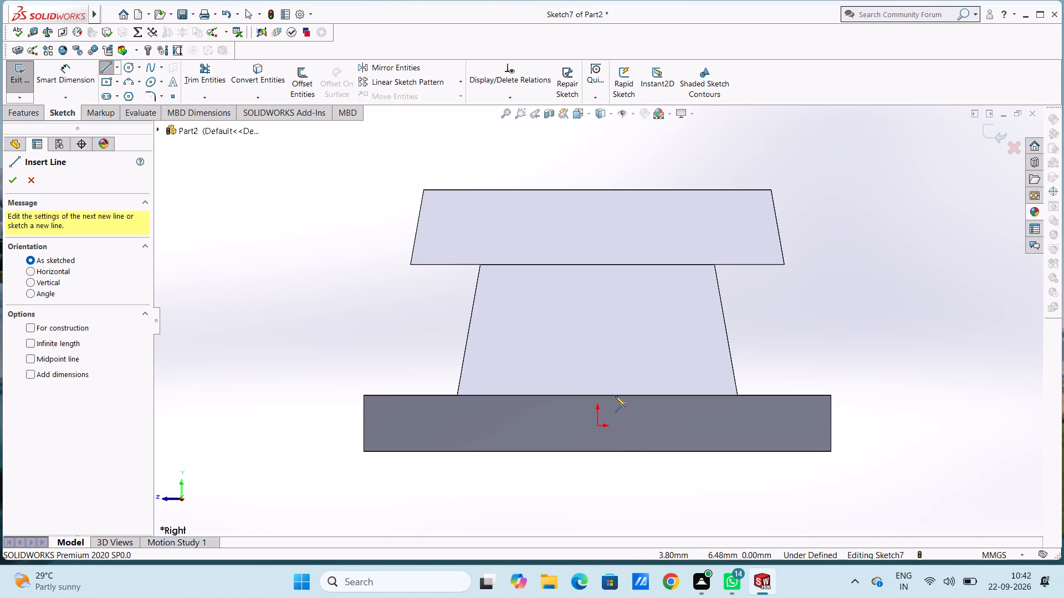
left_click(600, 425)
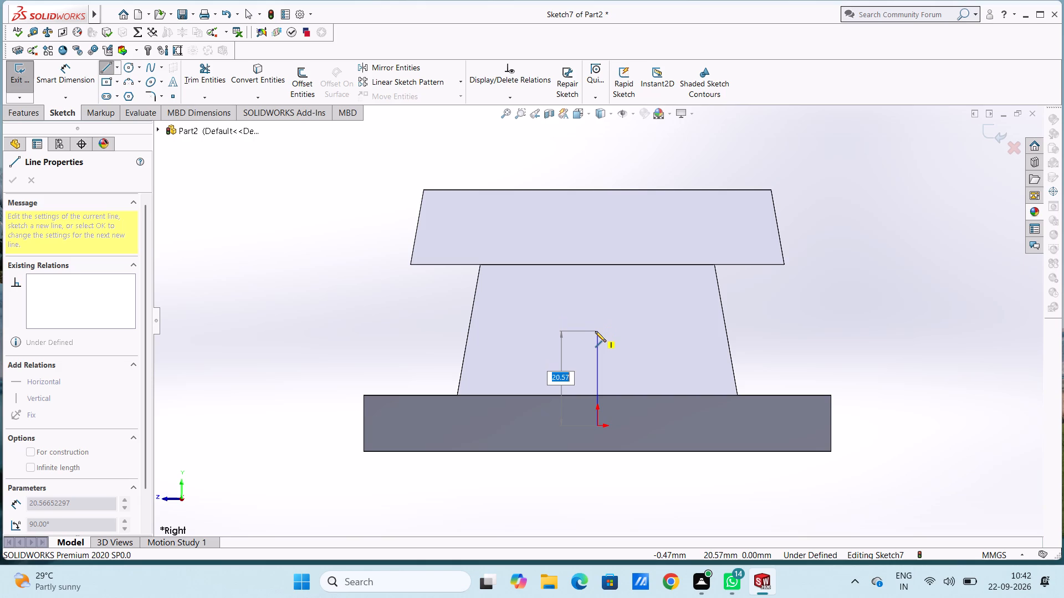
type("14")
key("Return")
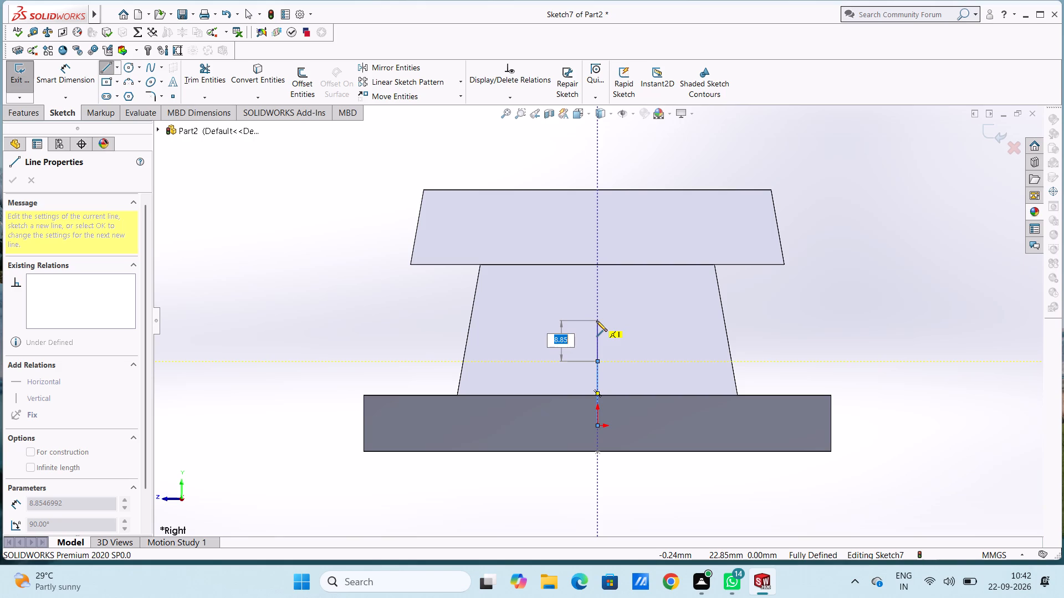
key("Escape")
key("Escape")
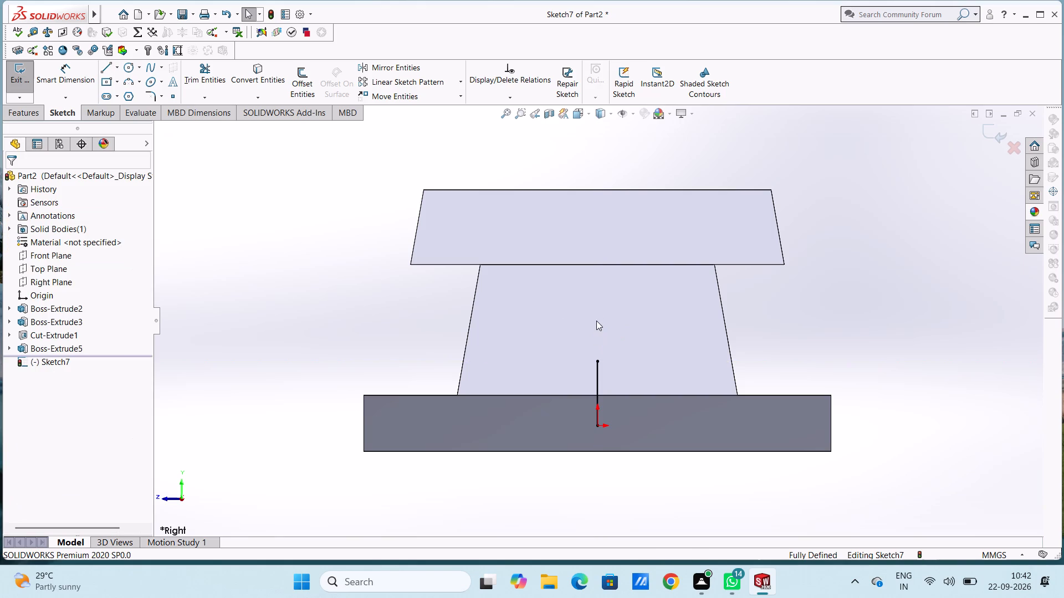
Dimension the vertical line's length and set it to 24 mm.
left_click(81, 87)
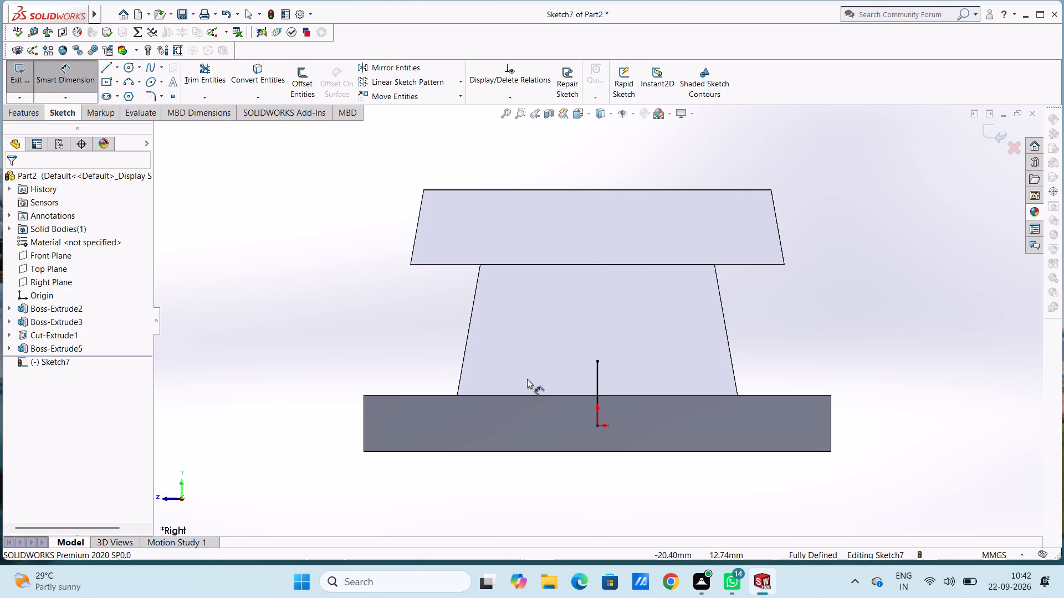
left_click(597, 376)
left_click(294, 375)
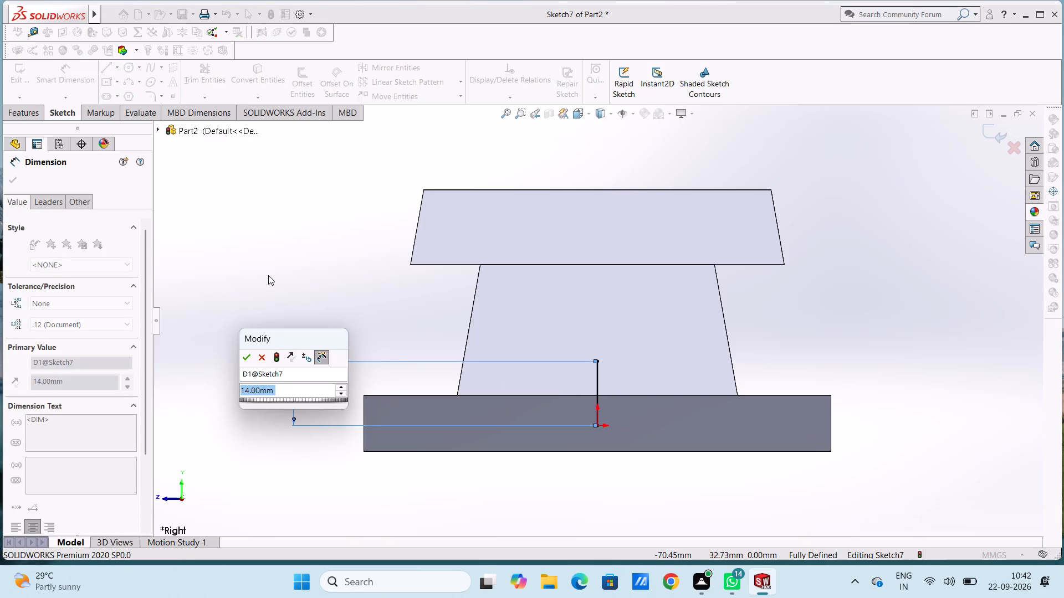
type("24")
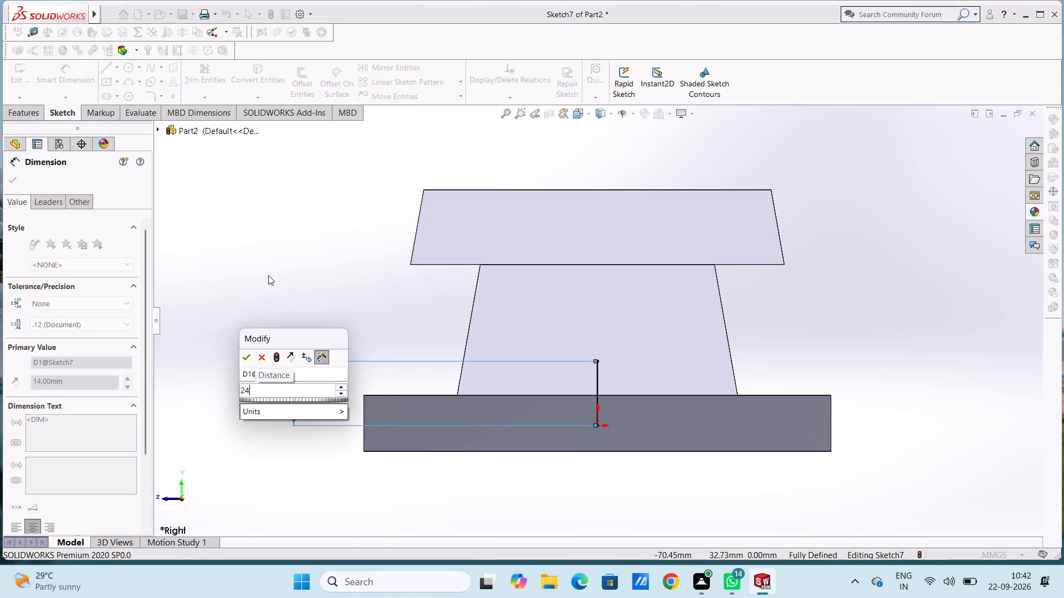
key("Return")
left_click(250, 236)
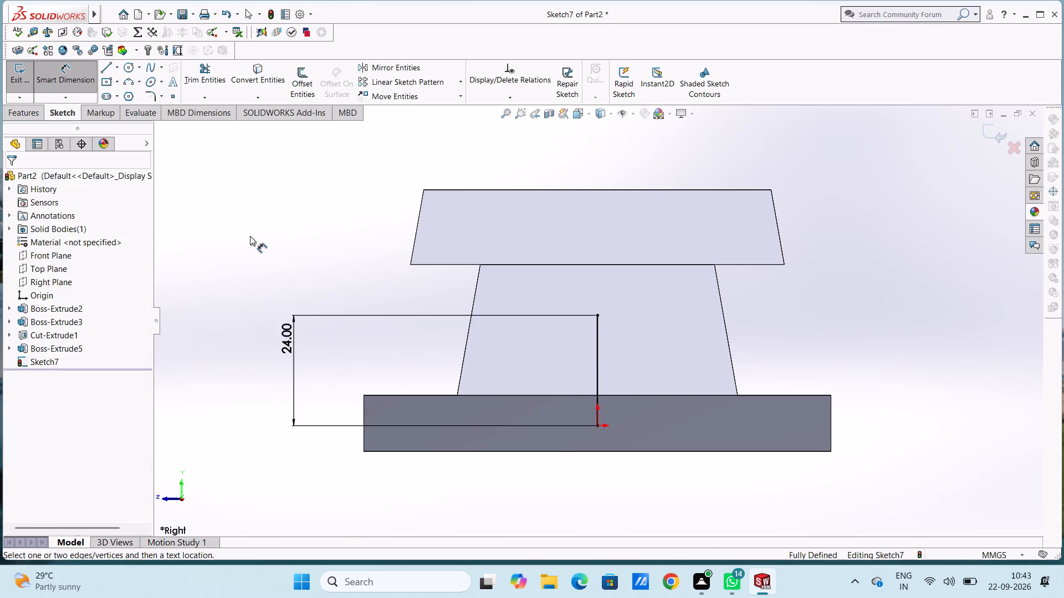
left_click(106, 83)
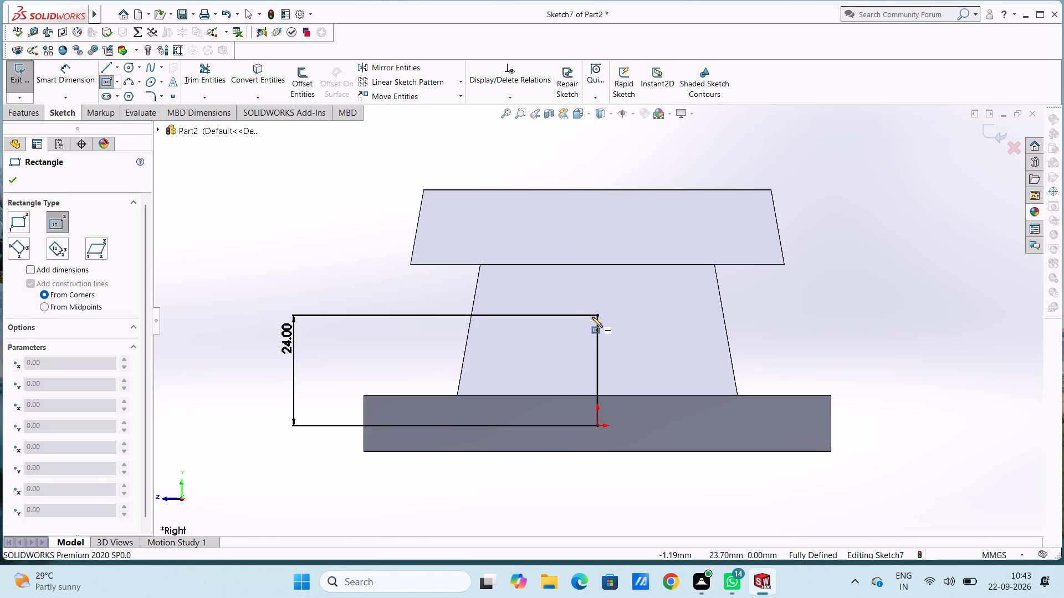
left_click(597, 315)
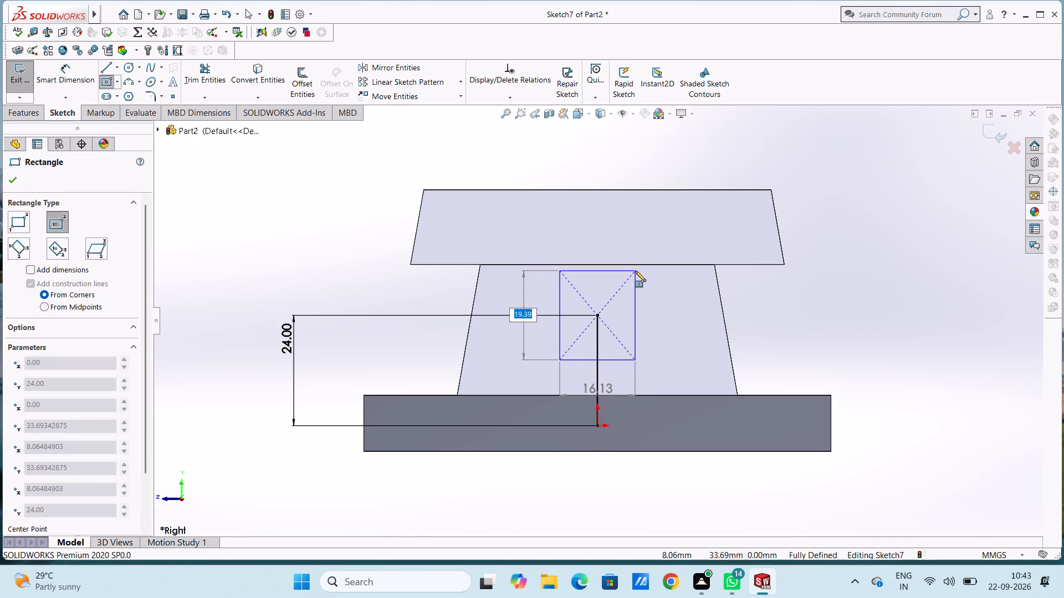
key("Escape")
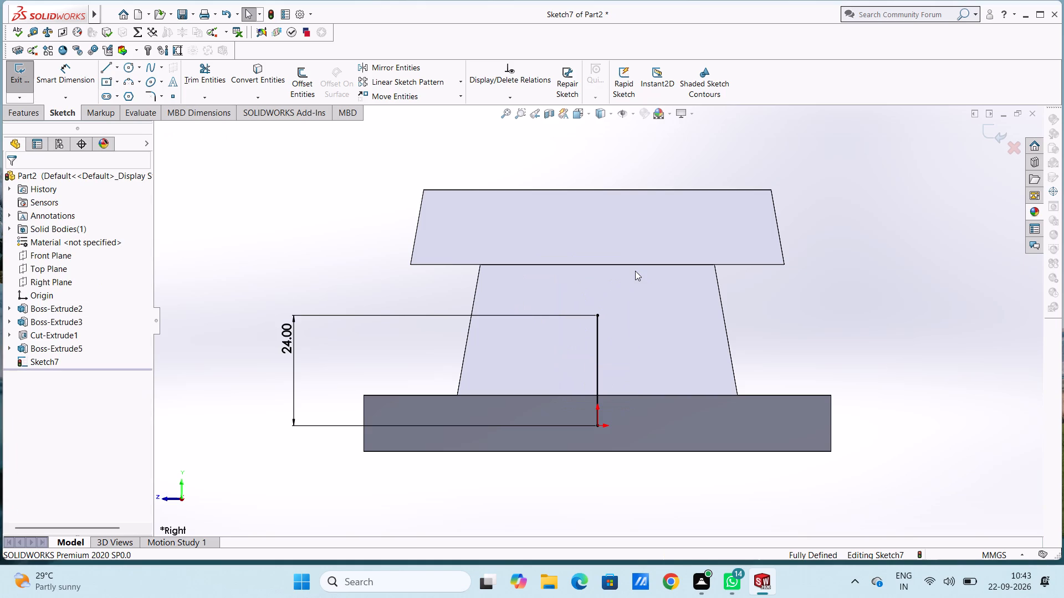
Sketch a horizontal midpoint line centred on the vertical line's upper end, extending 12 mm to each side.
left_click(116, 68)
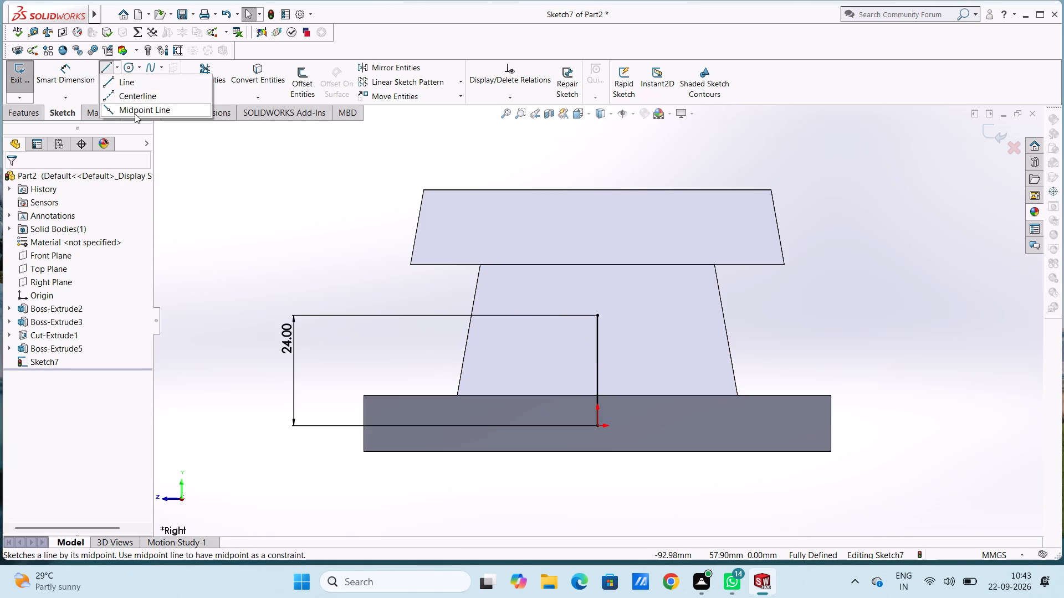
left_click(135, 113)
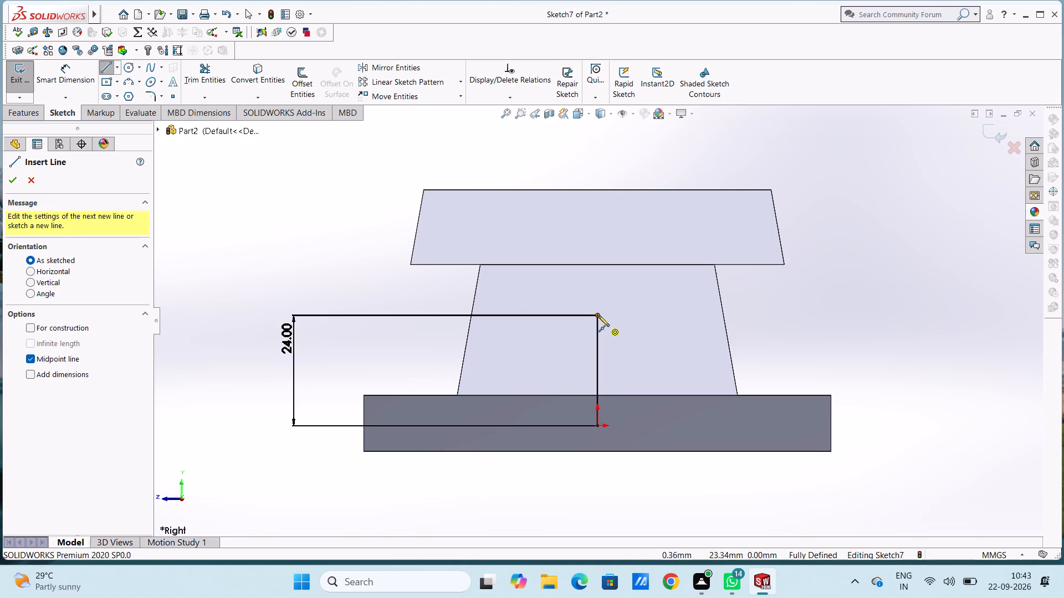
left_click(598, 315)
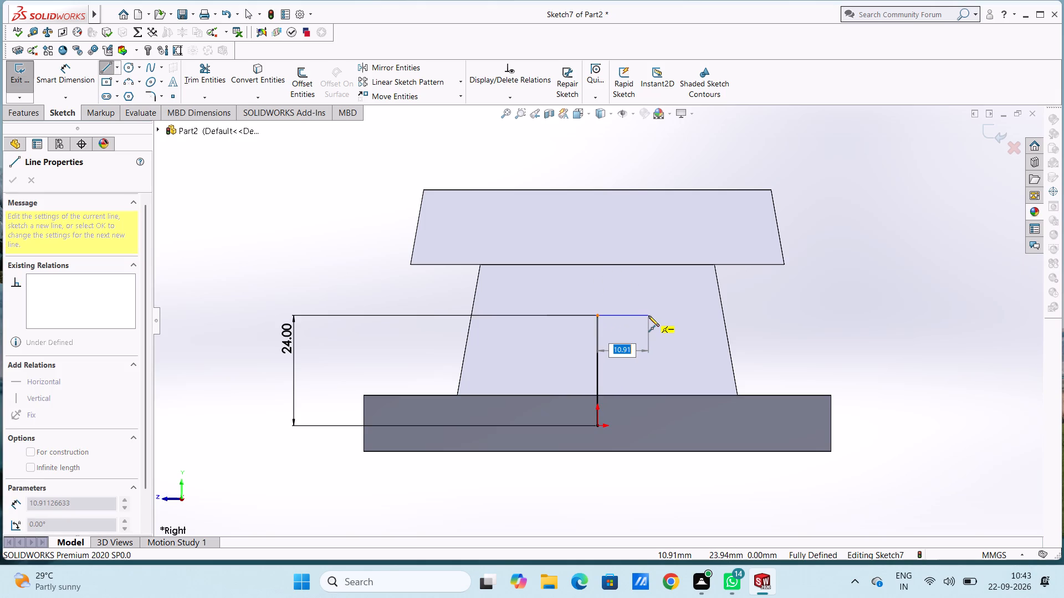
type("12")
key("Return")
key("Escape")
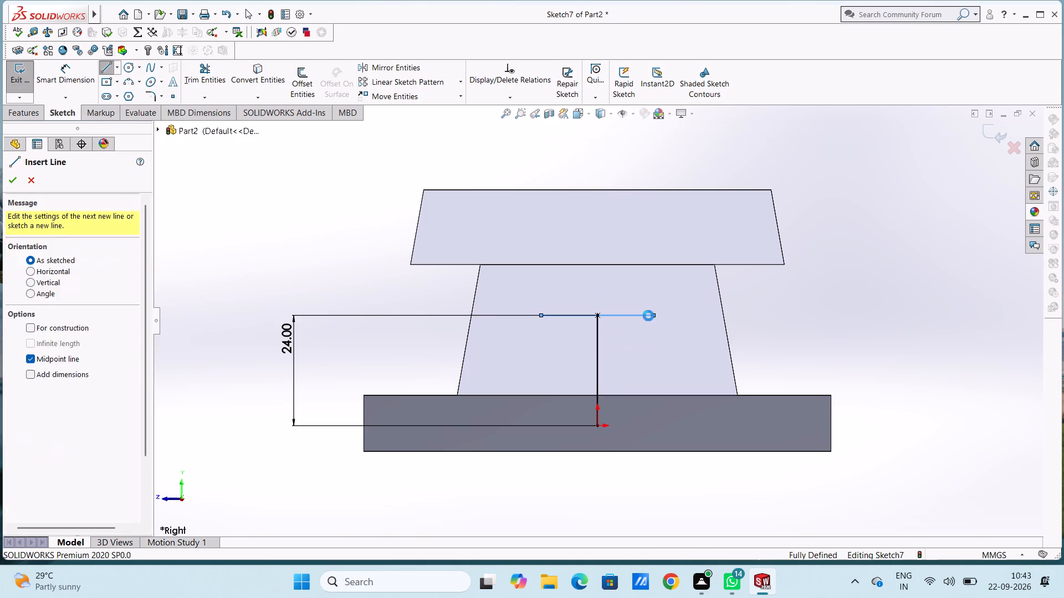
key("Escape")
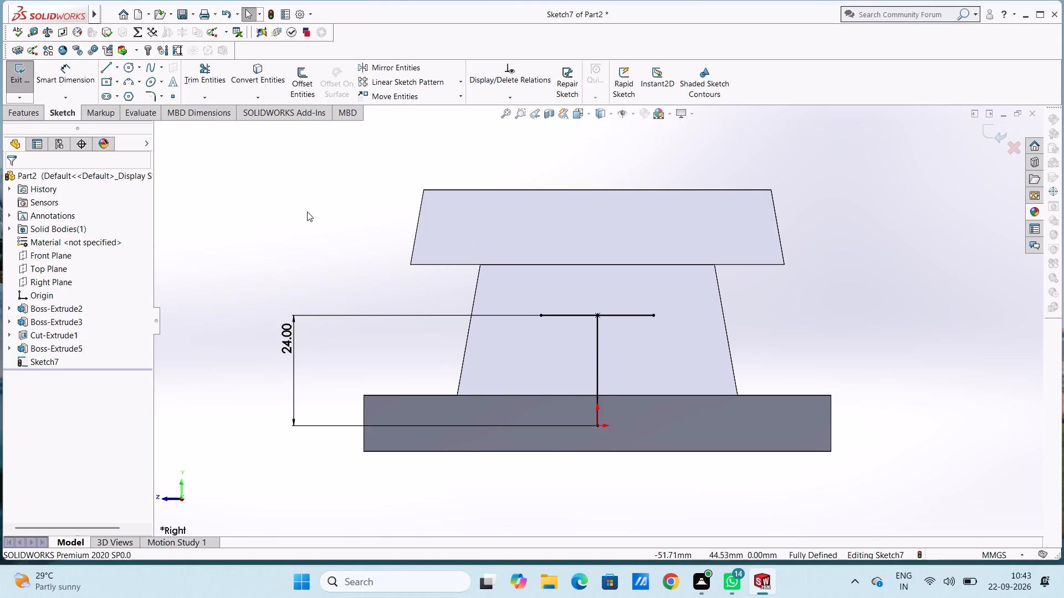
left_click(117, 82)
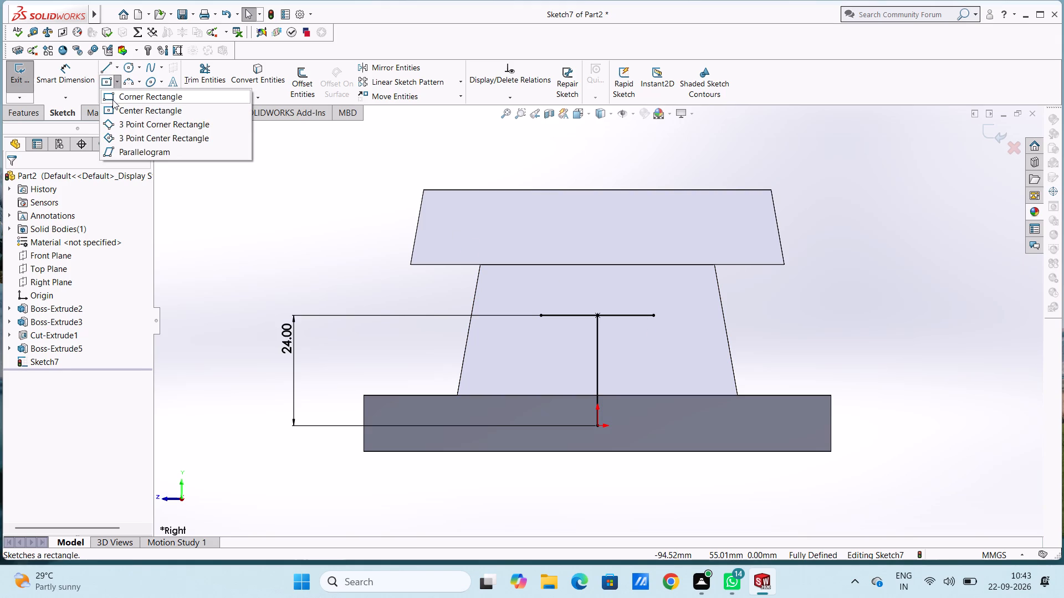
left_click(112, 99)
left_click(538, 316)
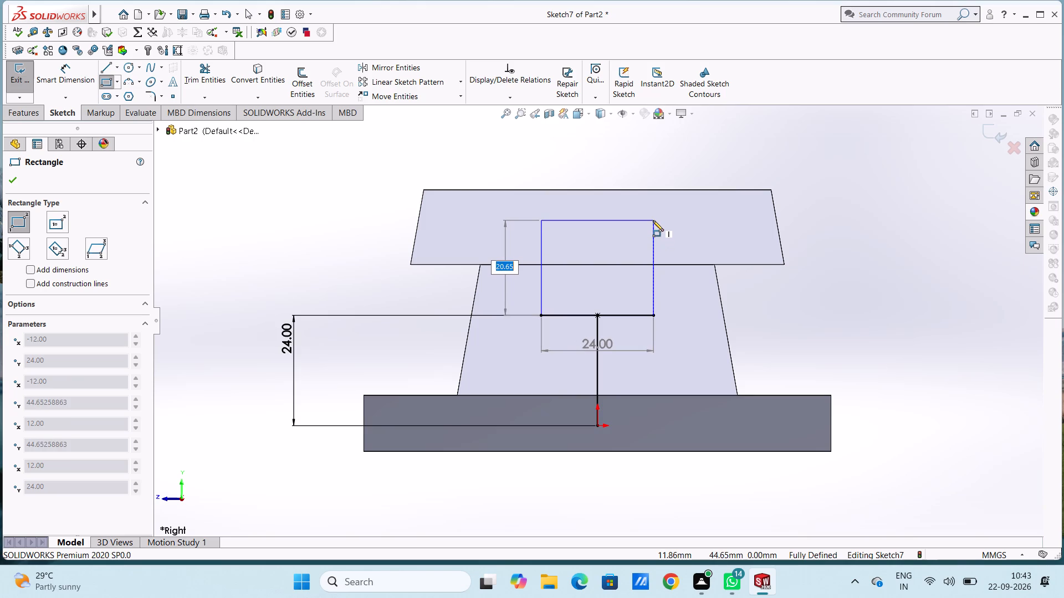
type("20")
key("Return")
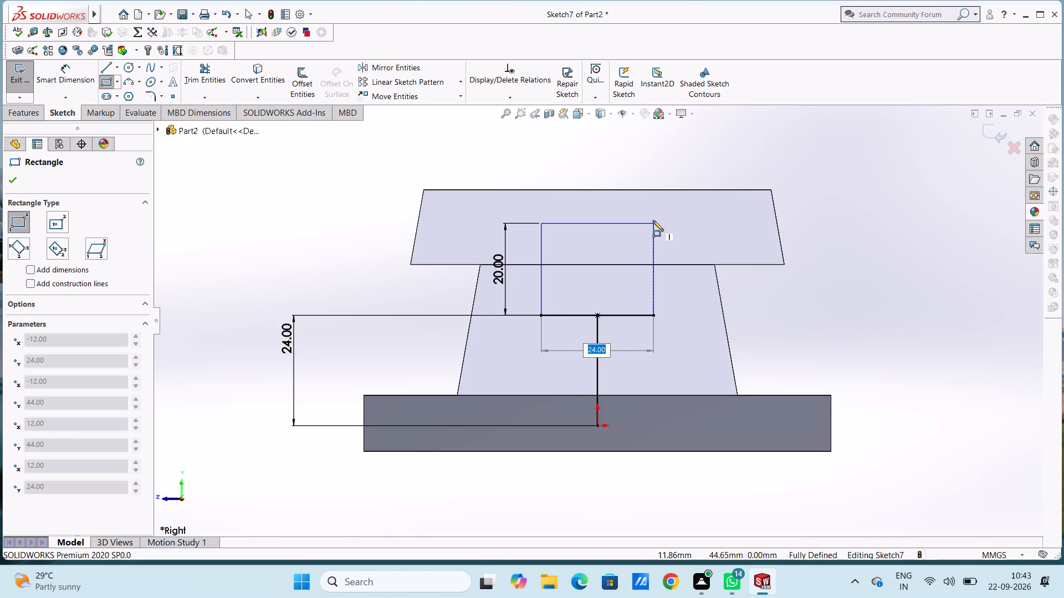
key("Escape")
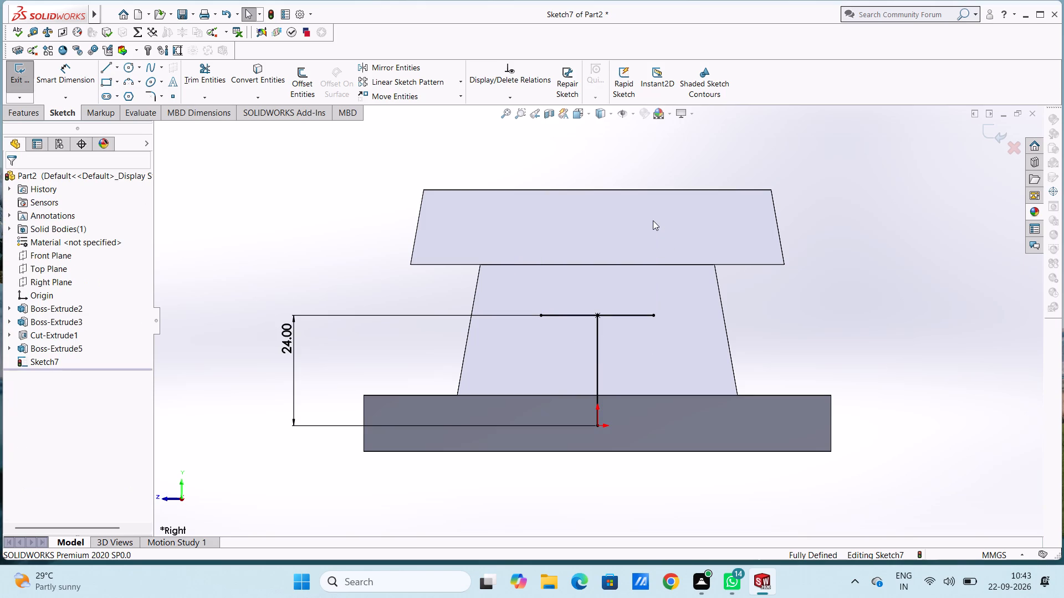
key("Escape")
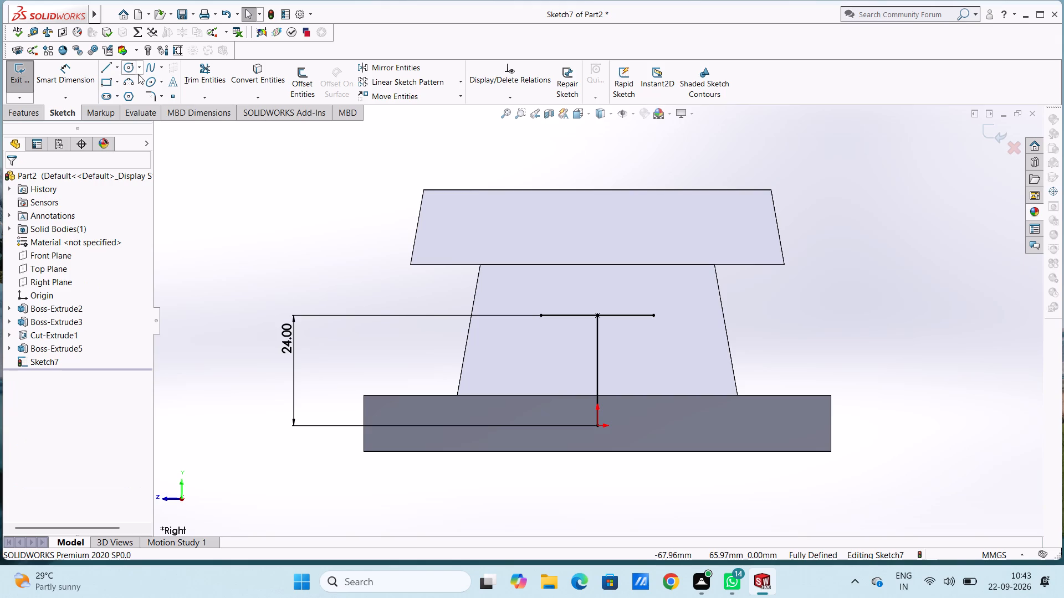
Sketch a corner rectangle 24 mm wide and 20 mm high, standing upward from the horizontal midpoint line.
left_click(105, 85)
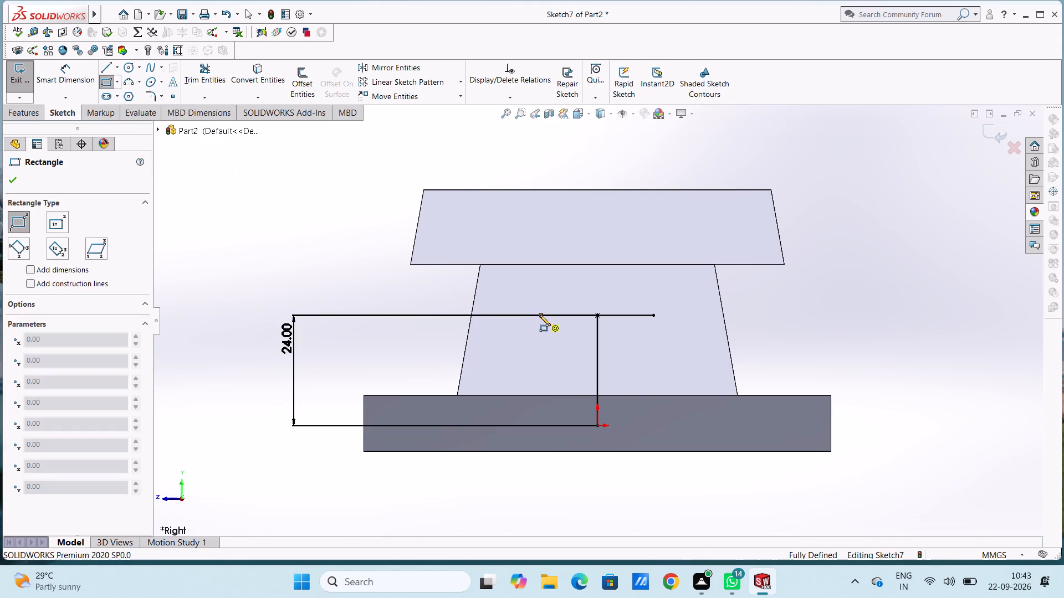
left_click(540, 316)
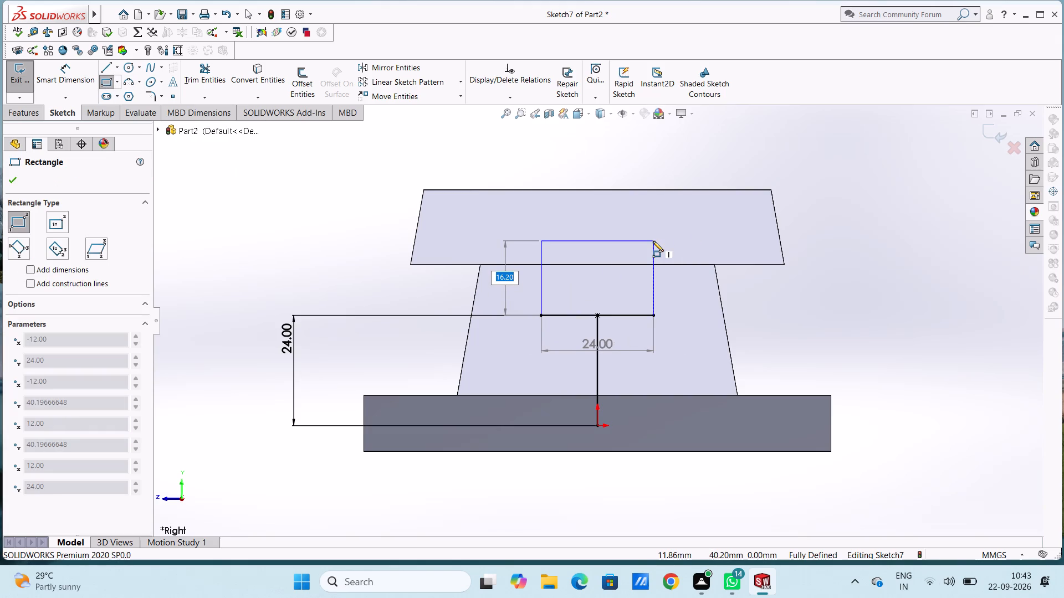
type("20")
key("Return")
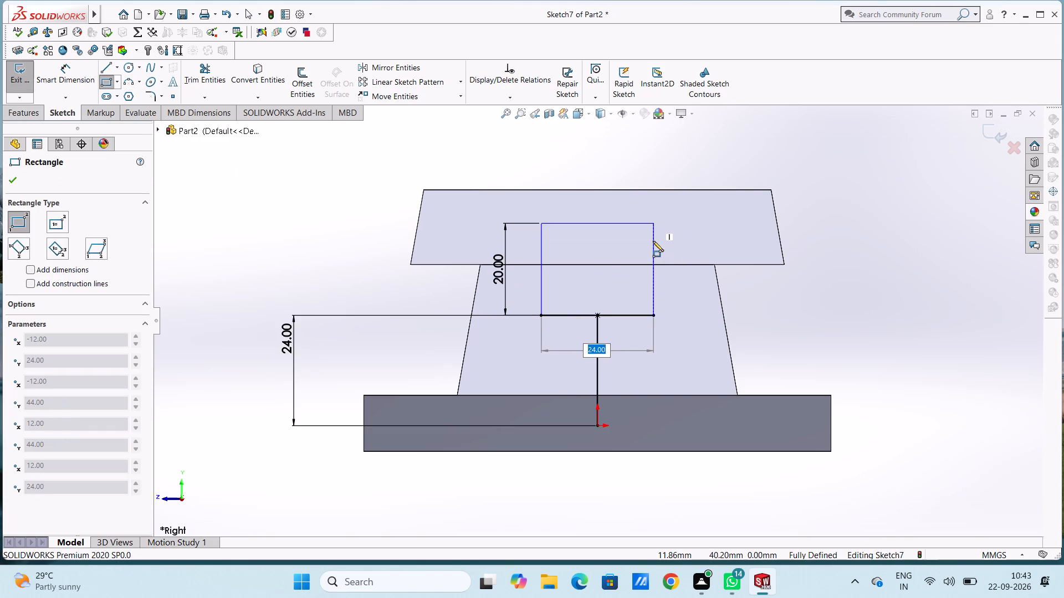
key("Return")
key("Escape")
key("Escape")
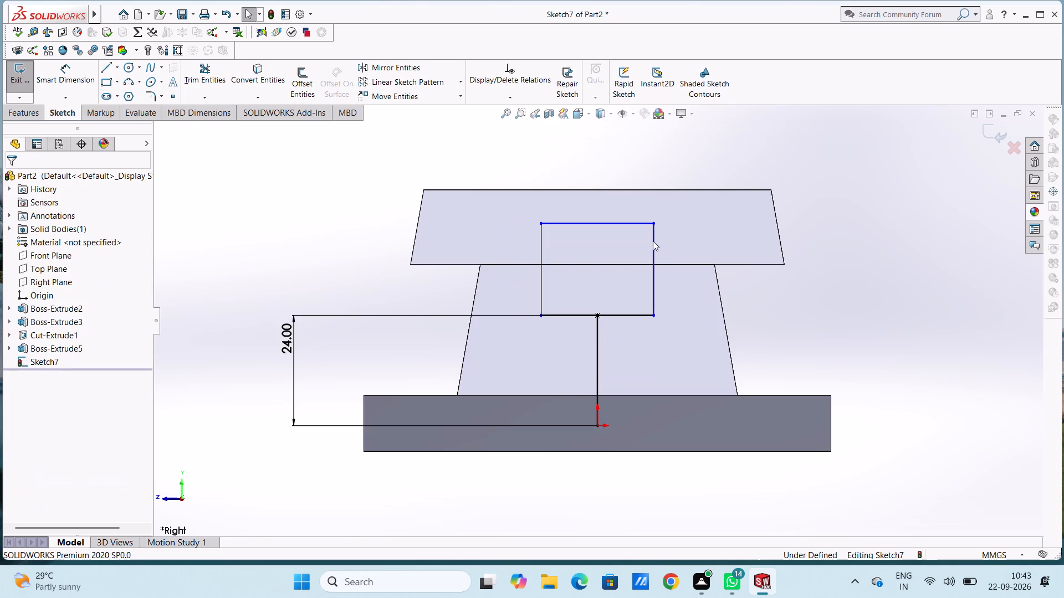
Dimension the rectangle's height along its vertical side and its width along its upper edge.
left_click(84, 79)
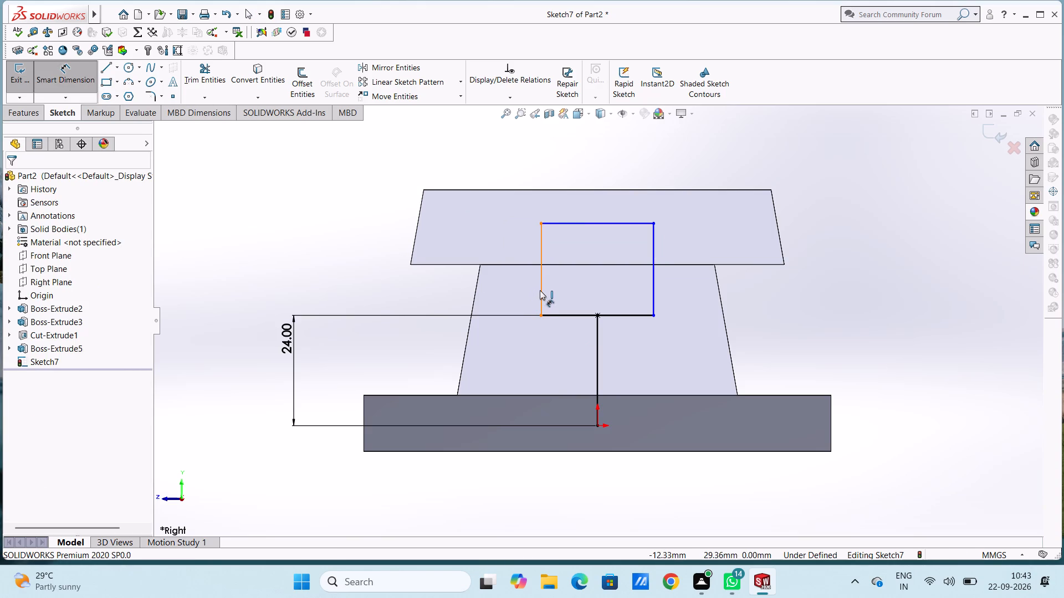
left_click(540, 290)
left_click(295, 274)
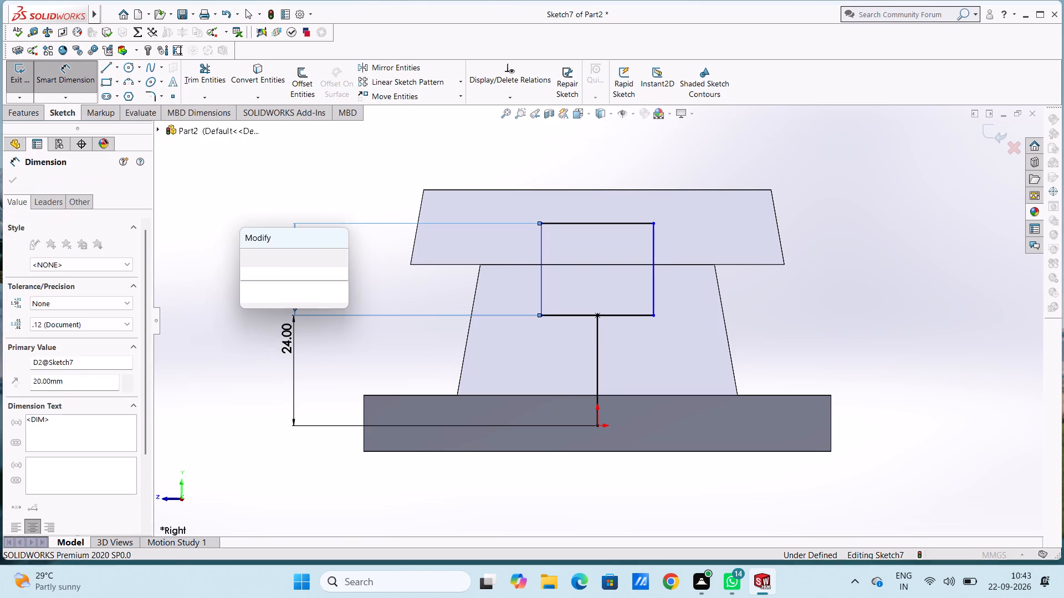
left_click(241, 255)
left_click(236, 213)
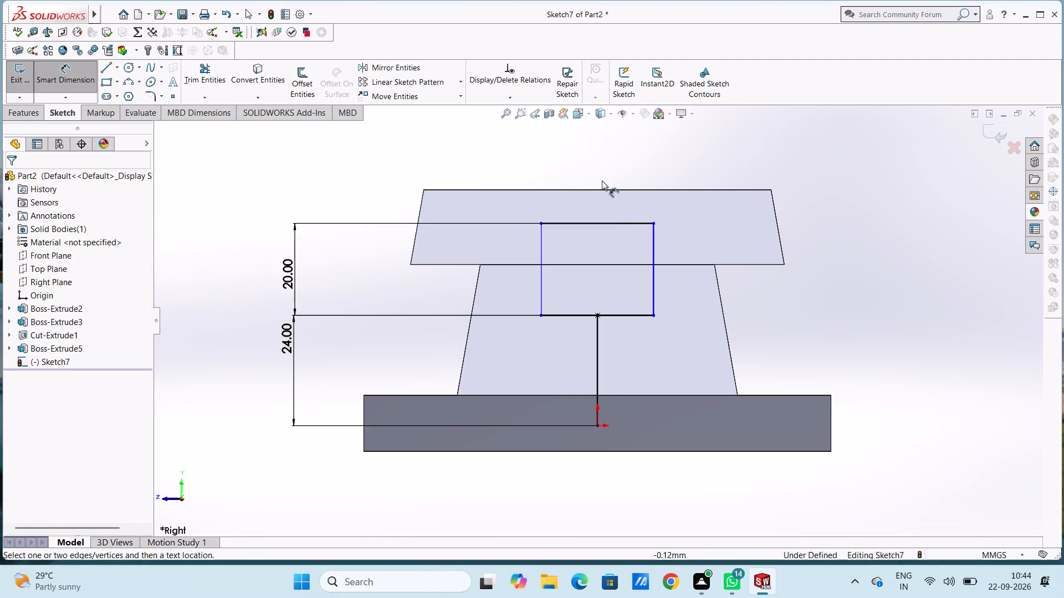
left_click(618, 225)
left_click(612, 145)
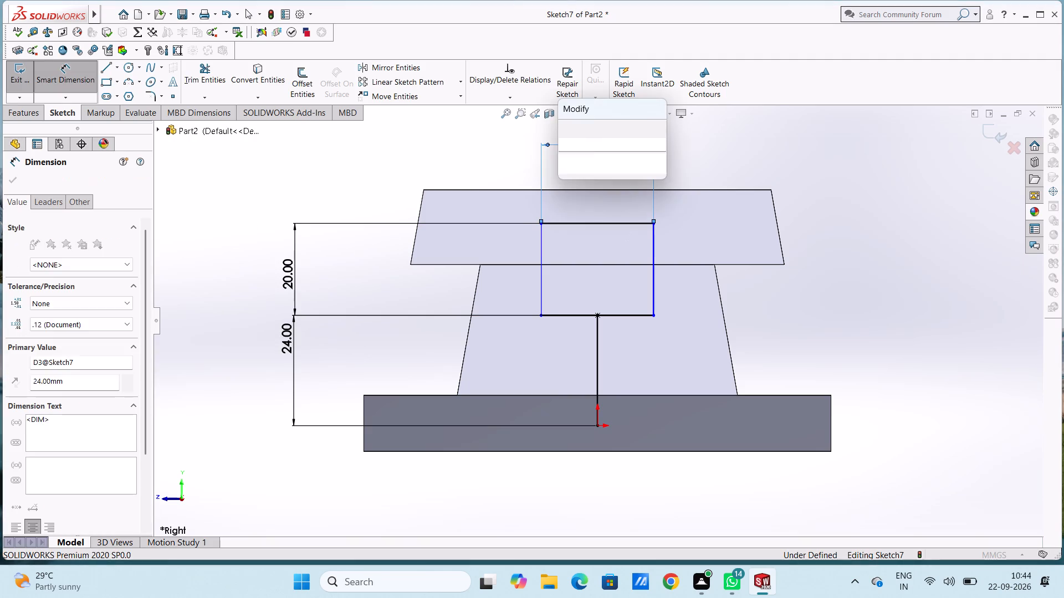
left_click(570, 125)
left_click(521, 140)
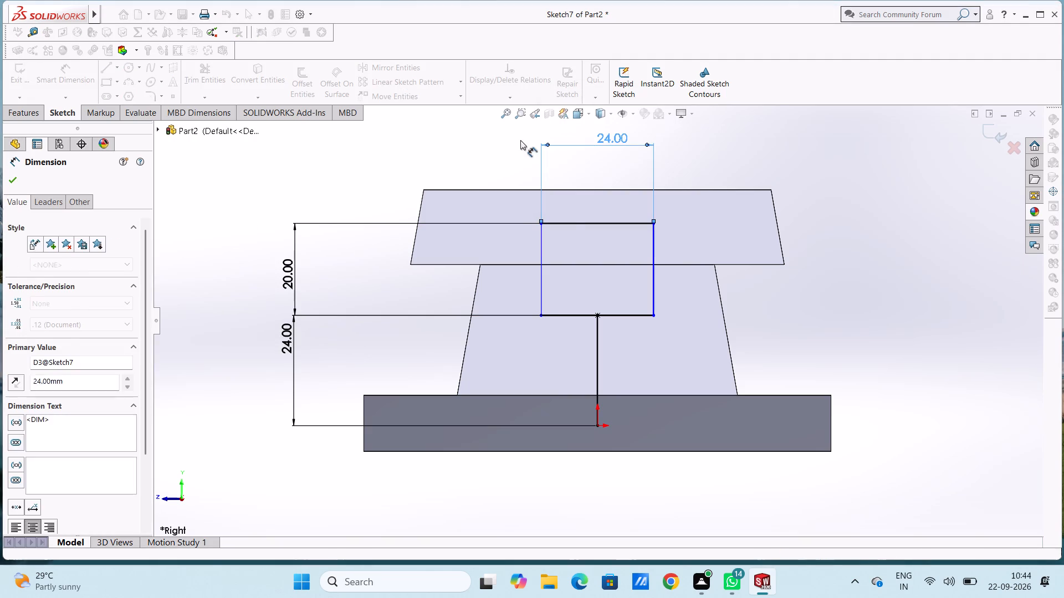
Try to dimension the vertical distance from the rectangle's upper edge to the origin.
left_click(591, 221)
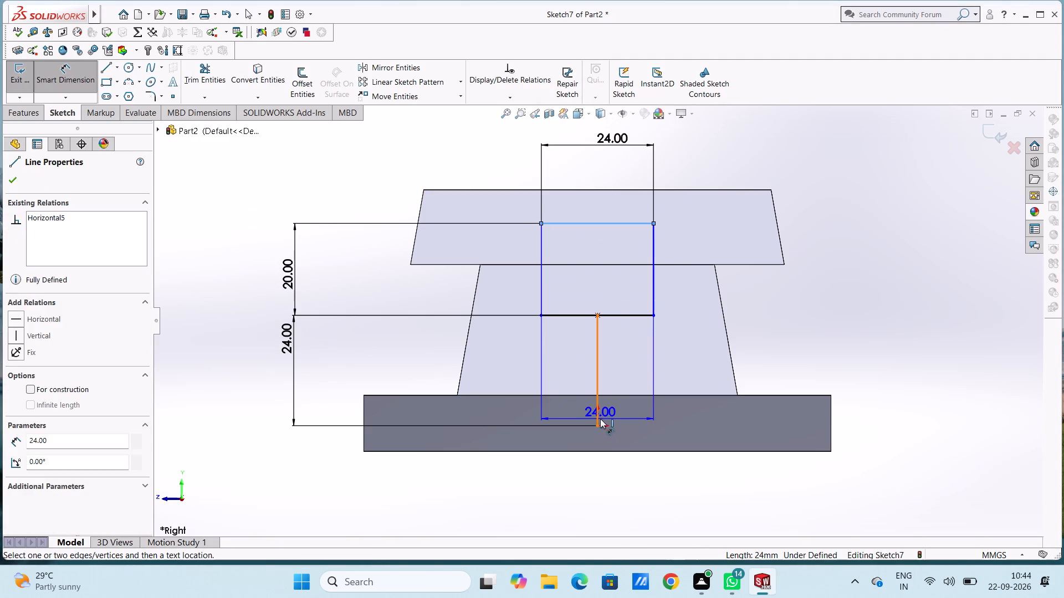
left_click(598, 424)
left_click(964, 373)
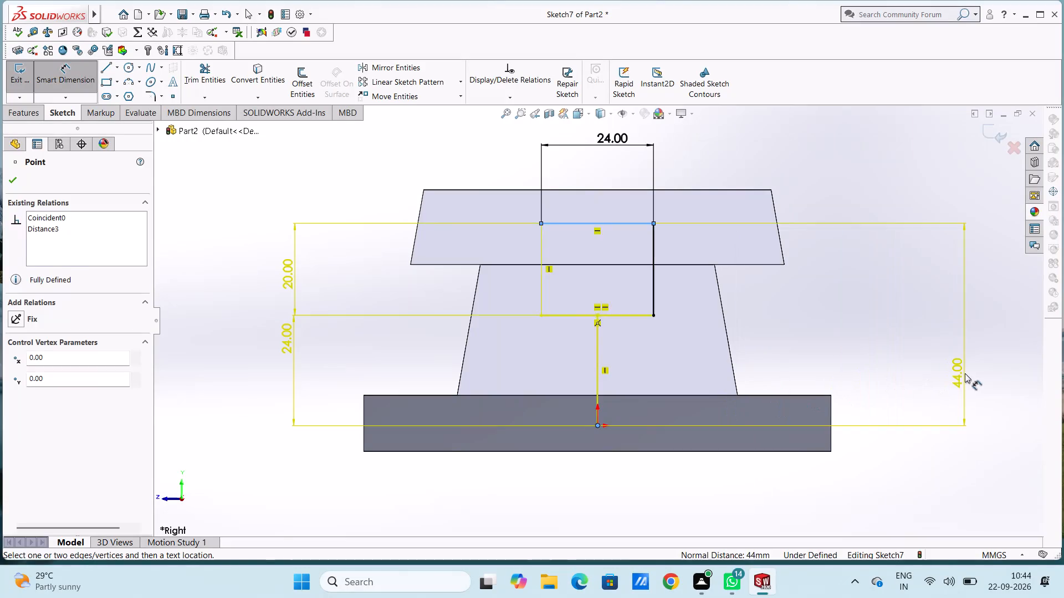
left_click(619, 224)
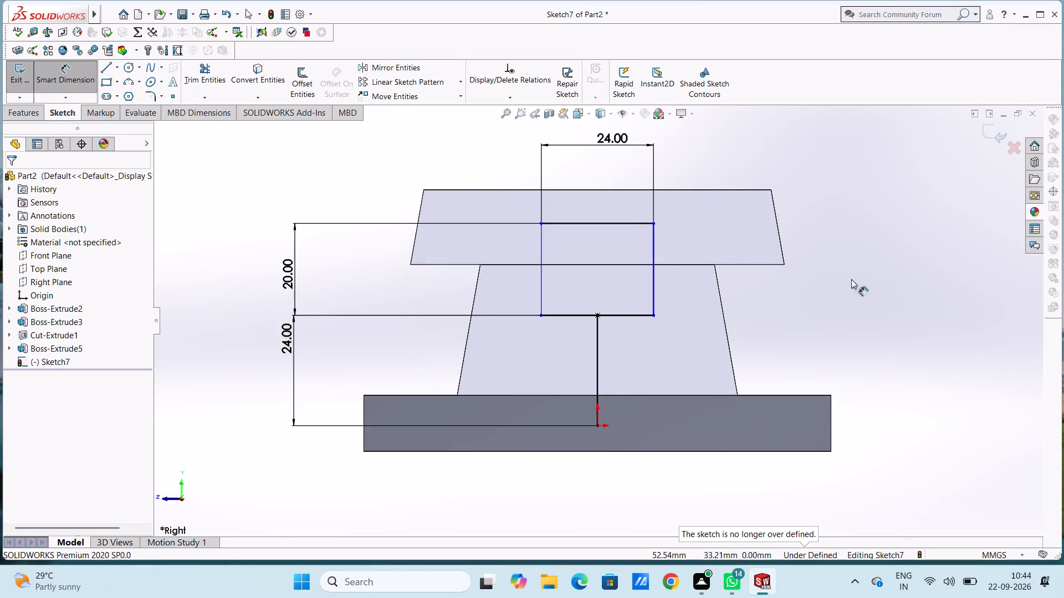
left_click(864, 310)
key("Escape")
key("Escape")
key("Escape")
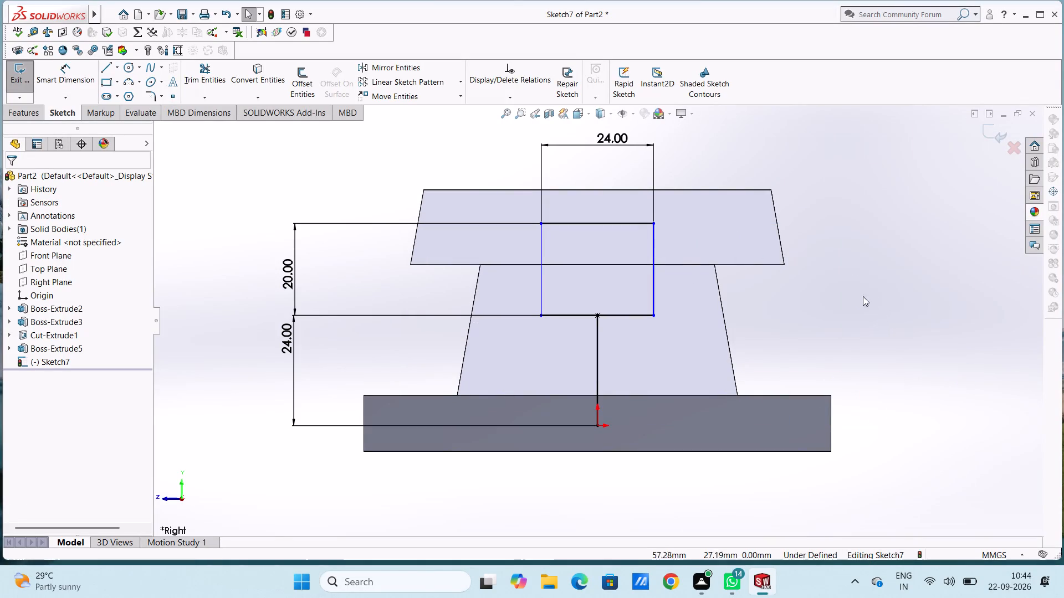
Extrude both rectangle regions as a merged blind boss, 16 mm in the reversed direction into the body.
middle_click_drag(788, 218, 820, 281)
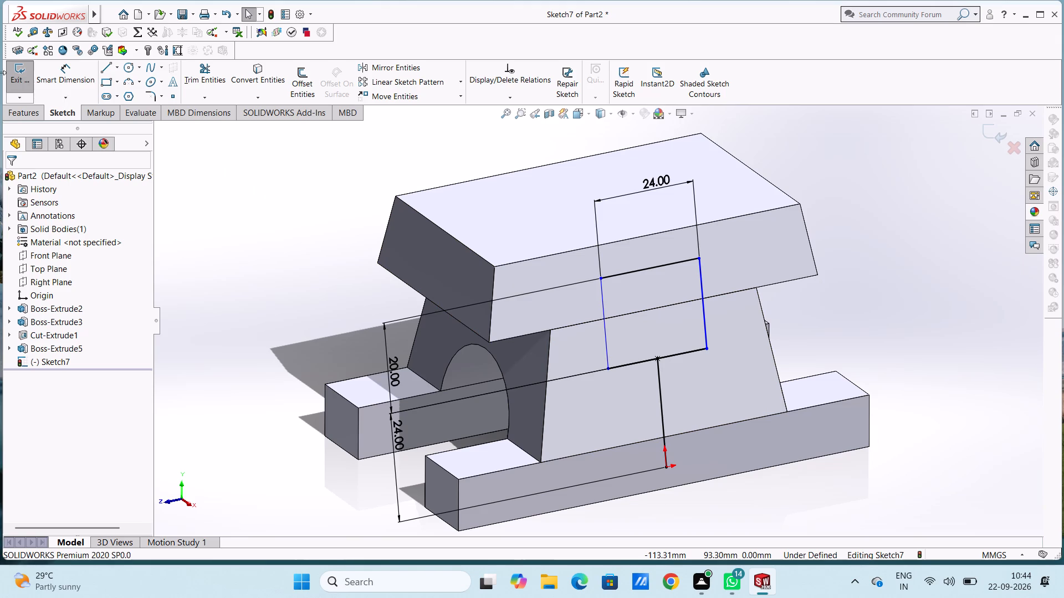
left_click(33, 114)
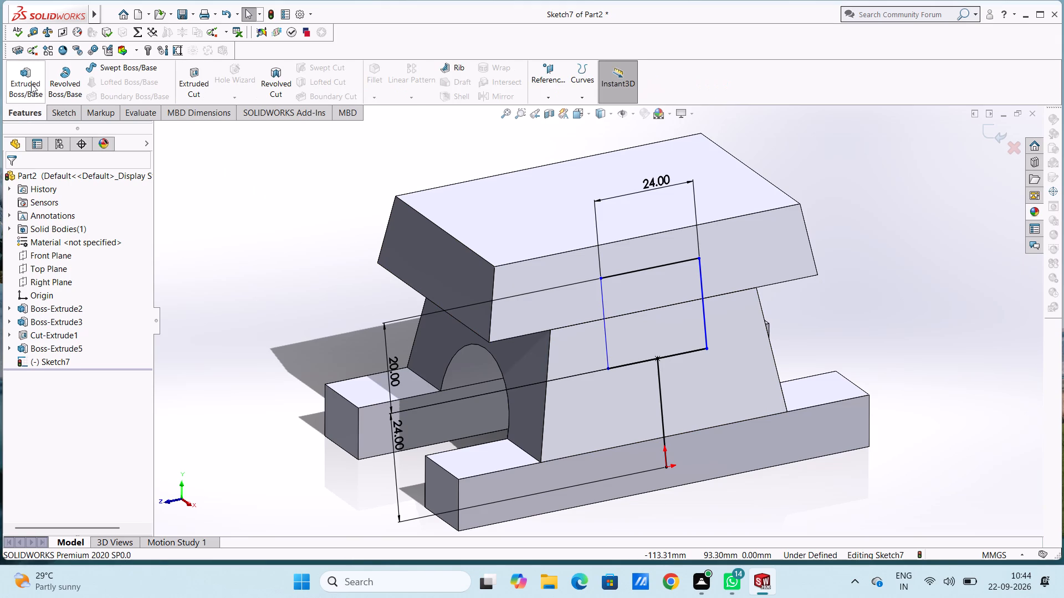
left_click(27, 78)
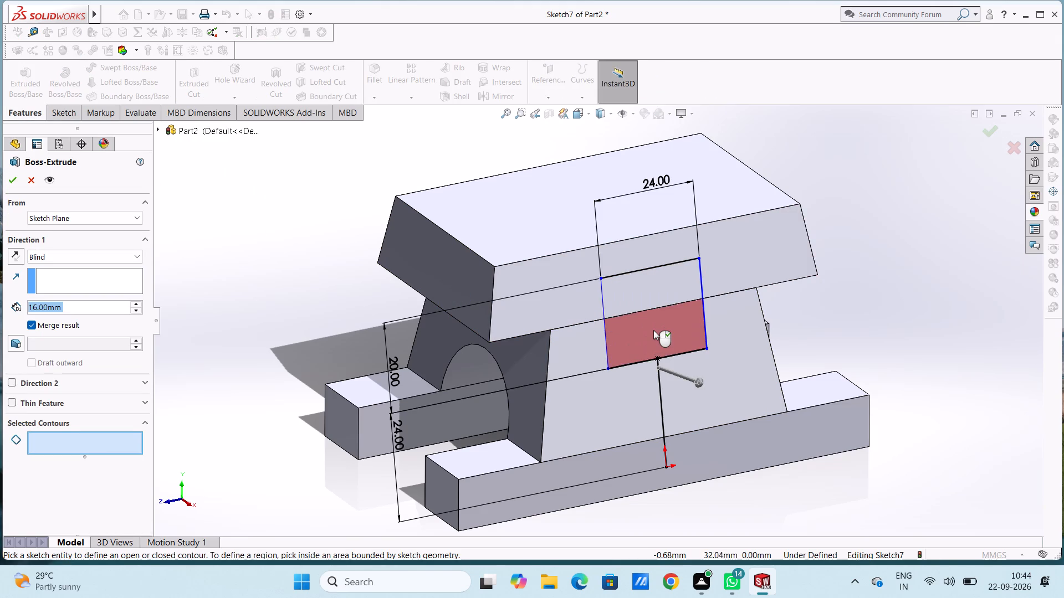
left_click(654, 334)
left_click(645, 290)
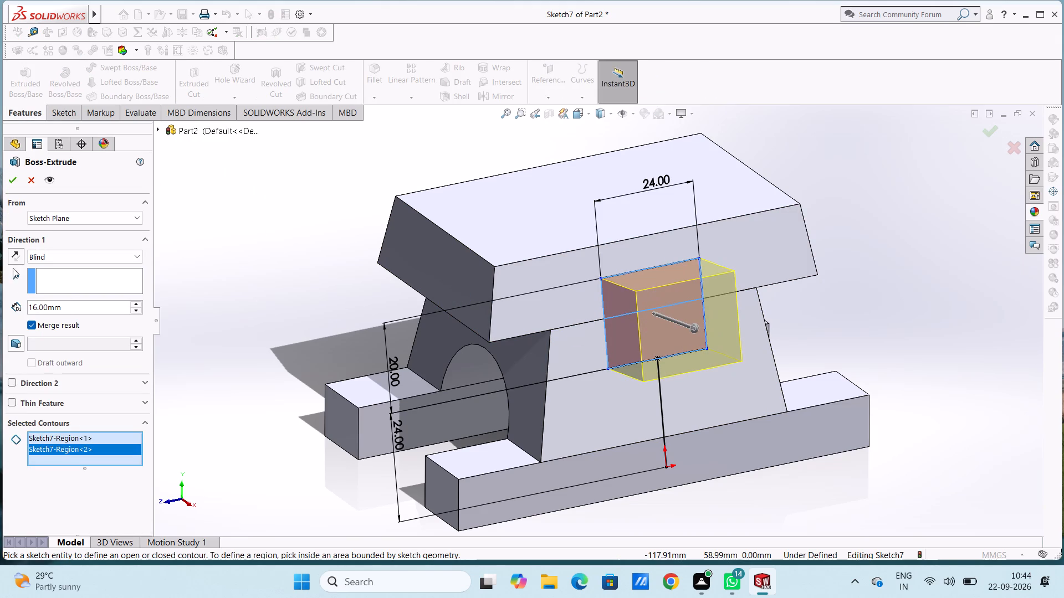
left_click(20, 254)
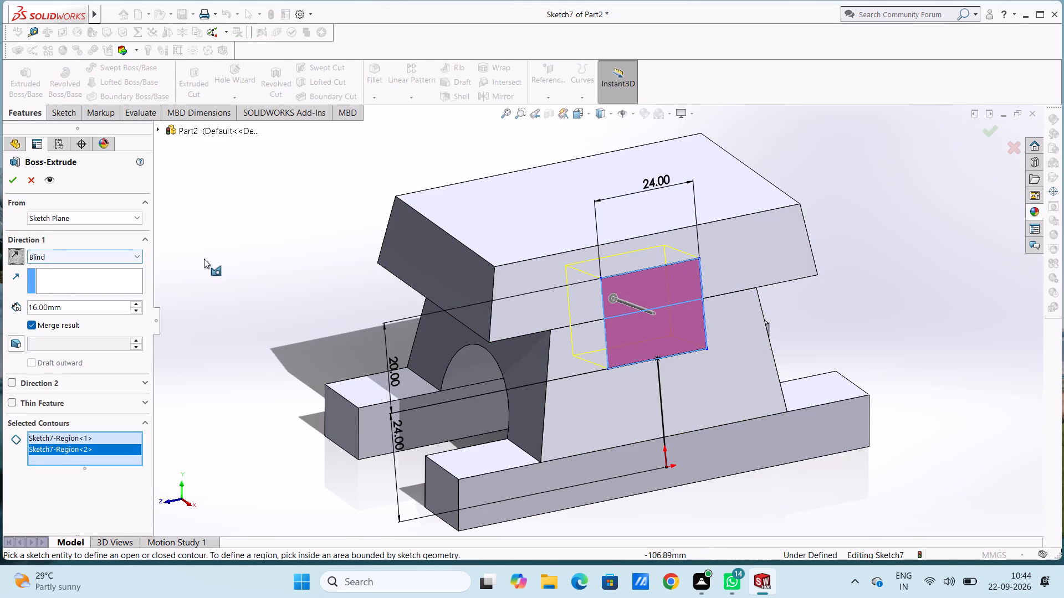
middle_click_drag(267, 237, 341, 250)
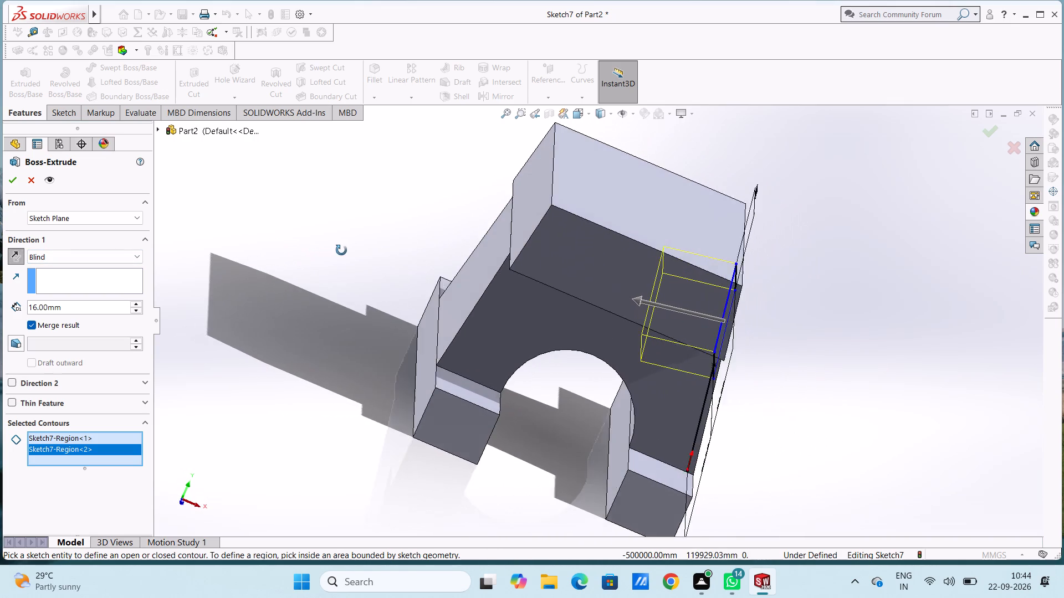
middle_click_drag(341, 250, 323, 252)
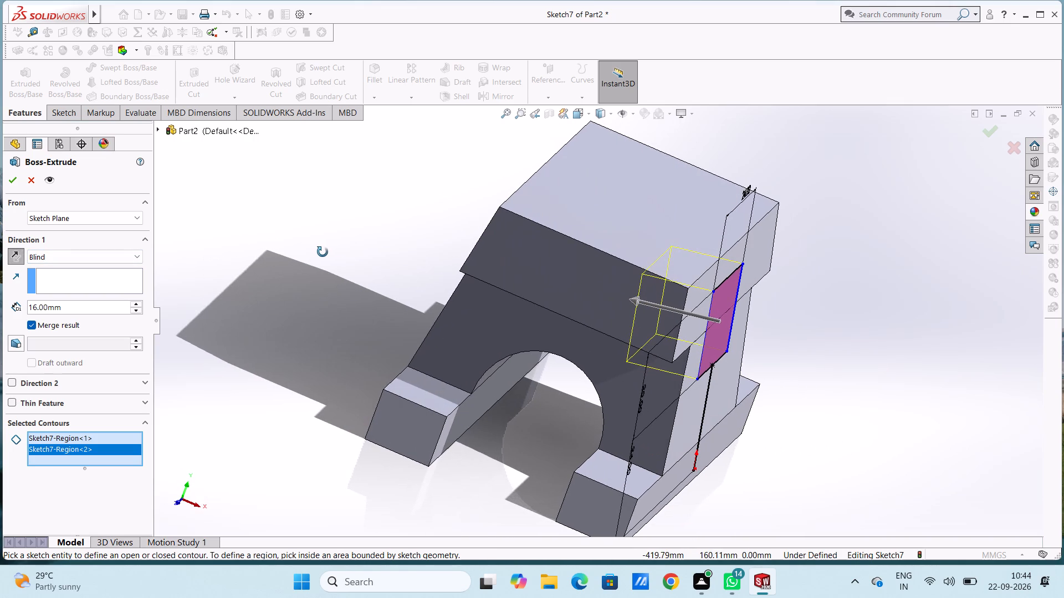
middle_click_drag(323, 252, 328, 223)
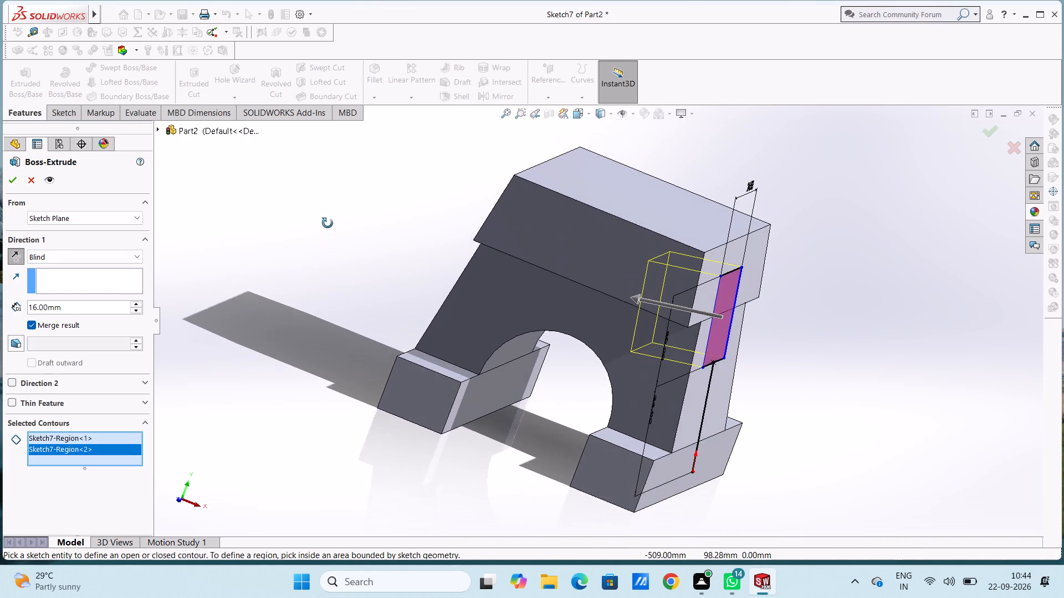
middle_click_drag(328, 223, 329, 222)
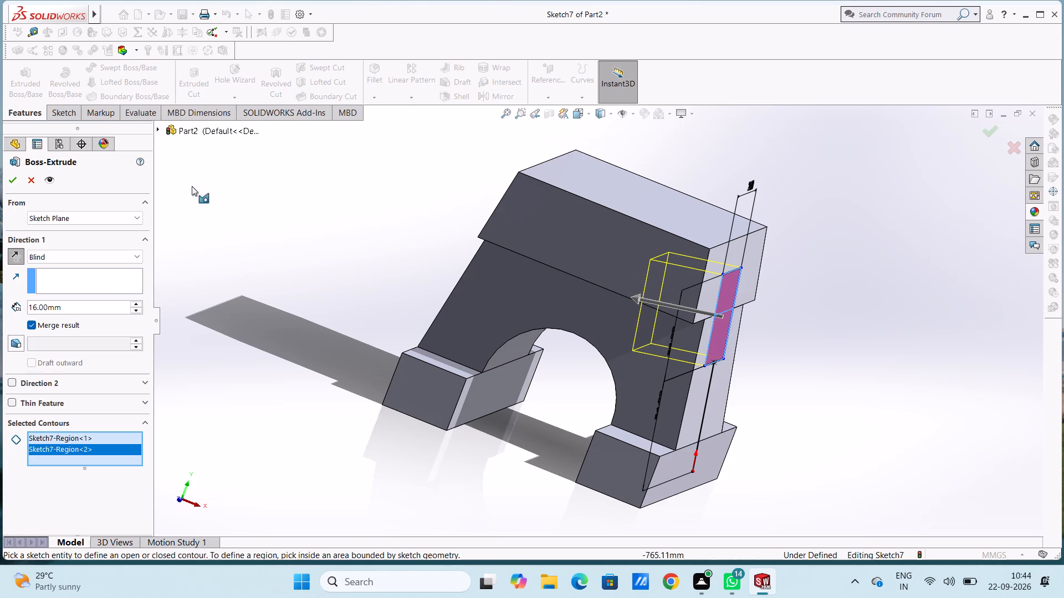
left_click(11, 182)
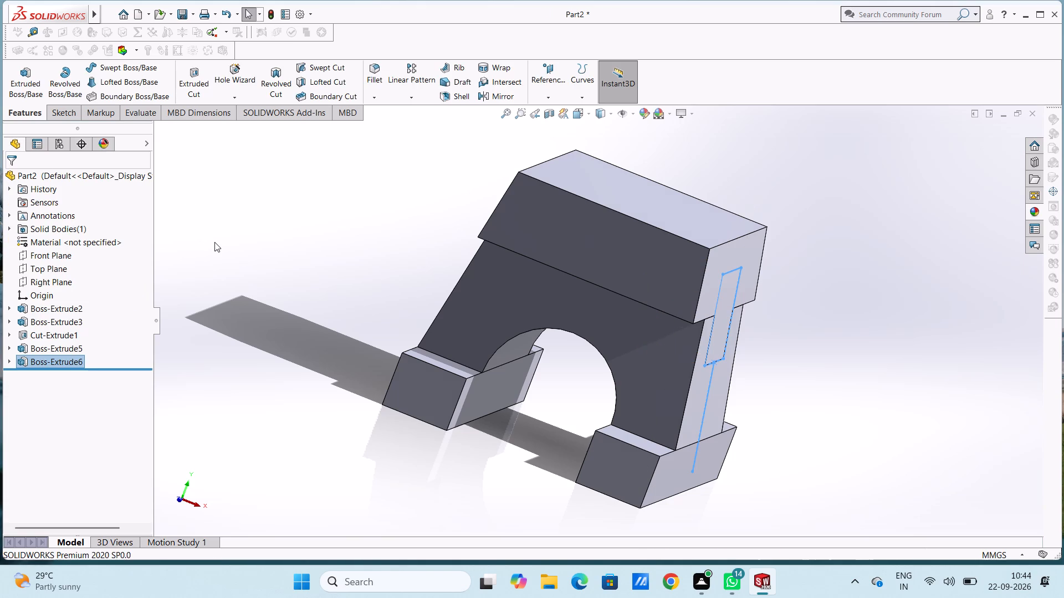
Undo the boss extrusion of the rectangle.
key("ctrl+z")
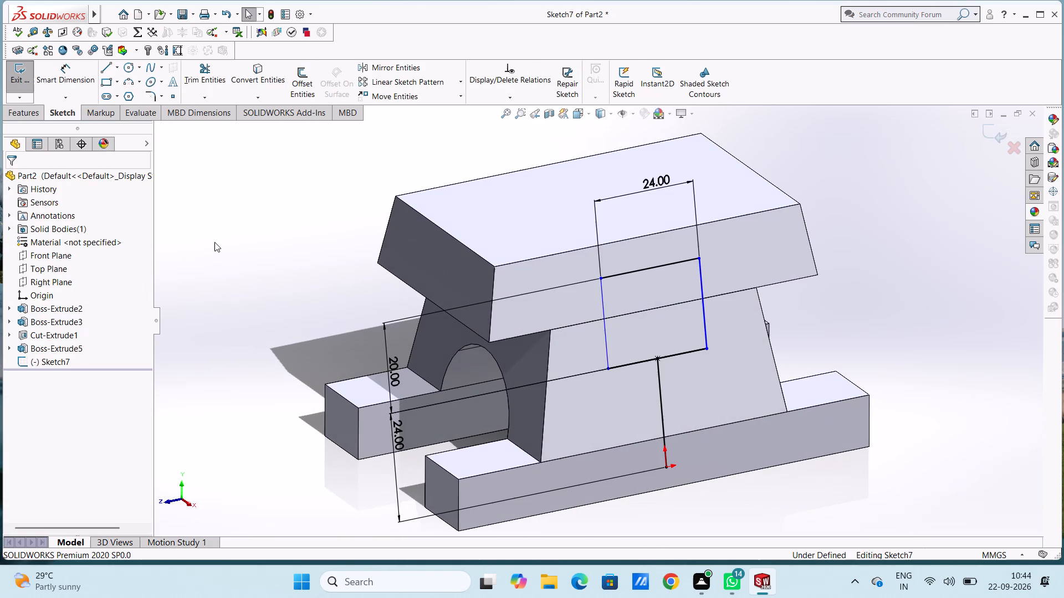
Cut-extrude both rectangle regions blind 16 mm into the top block and boss.
left_click(26, 115)
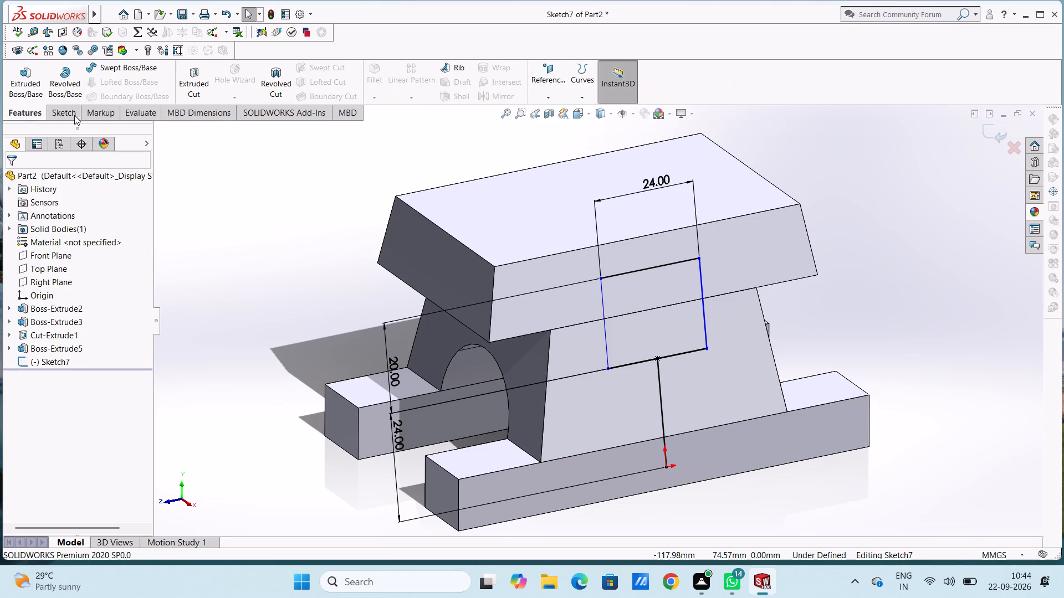
left_click(195, 79)
middle_click_drag(193, 193, 222, 207)
left_click(680, 313)
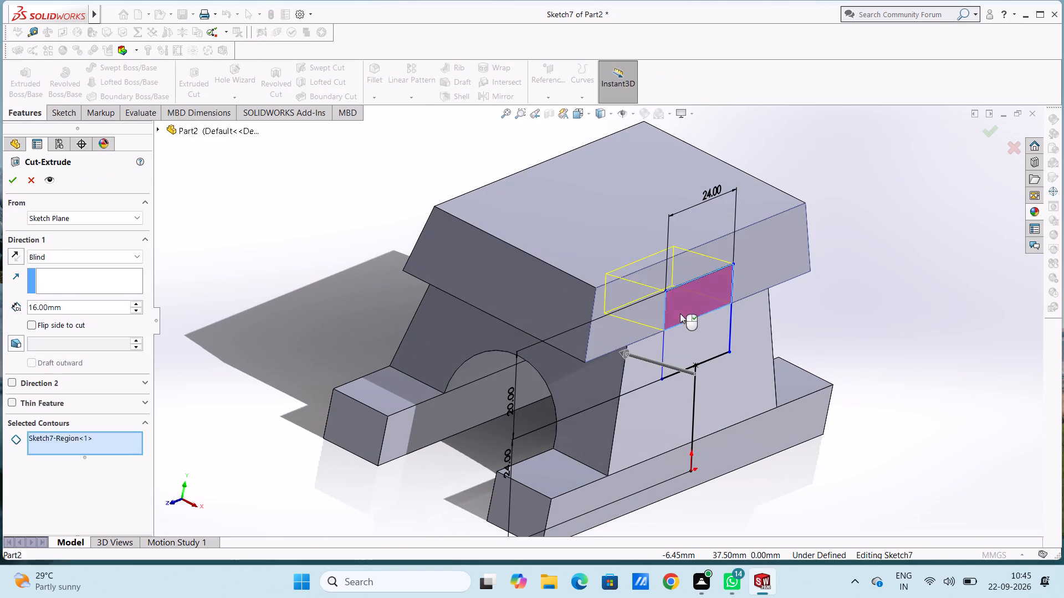
left_click(689, 334)
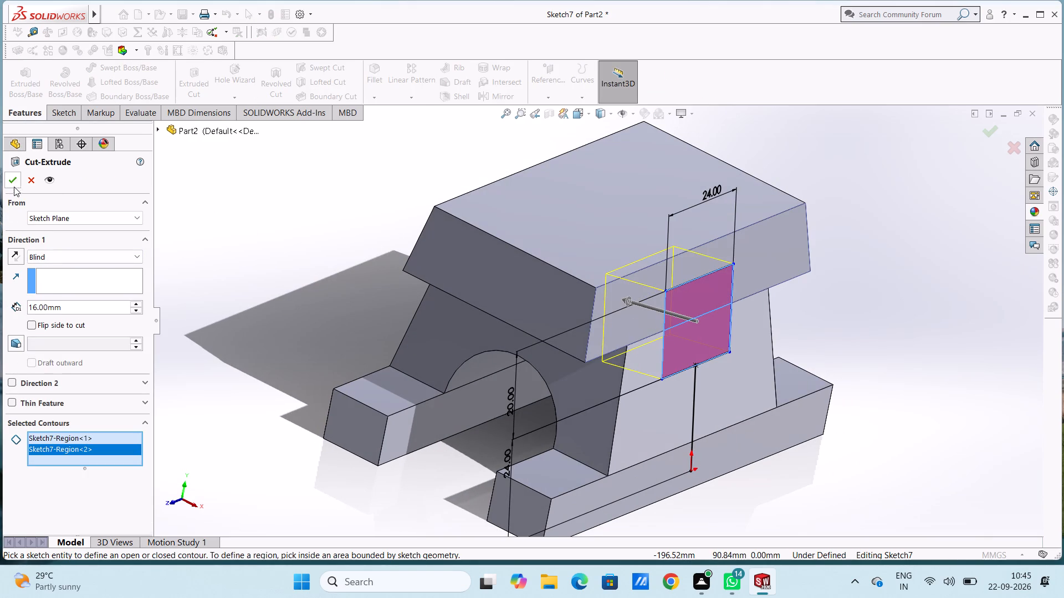
left_click(14, 183)
left_click(202, 228)
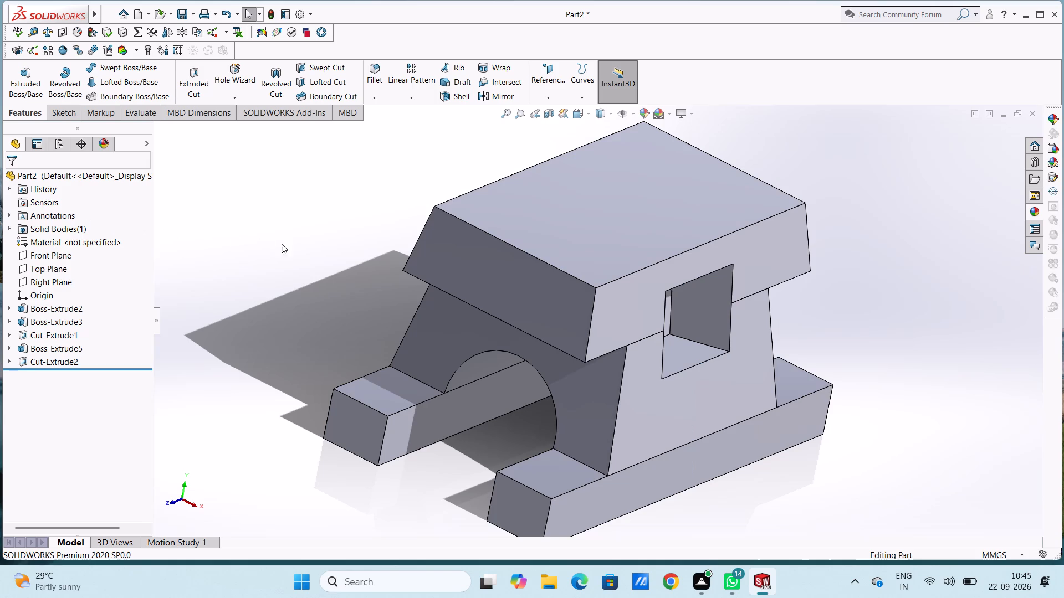
Examine the new side pocket and the arched channel on the underside from several viewing angles.
middle_click_drag(303, 247, 228, 230)
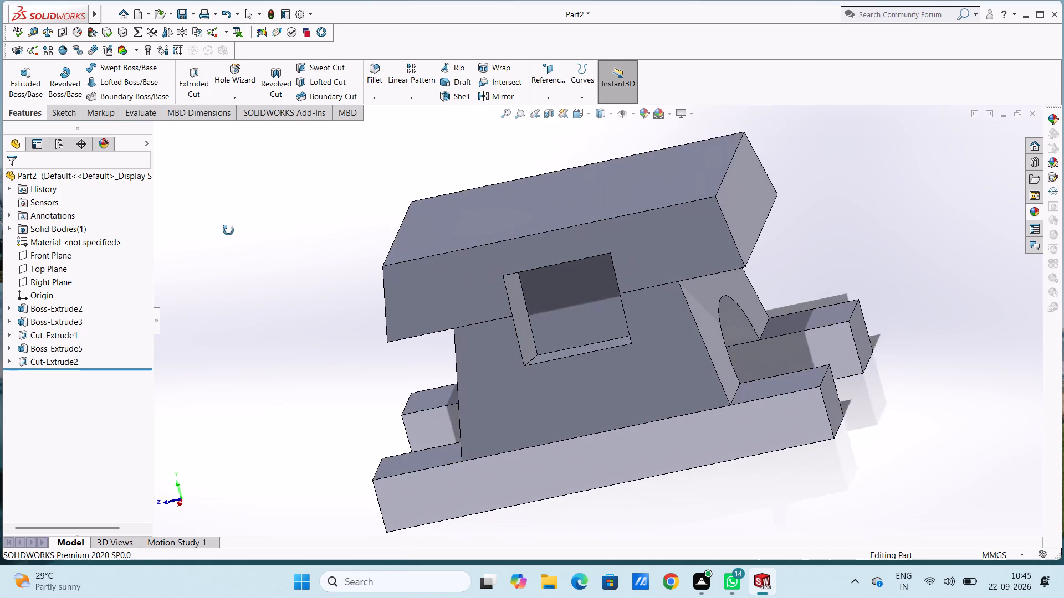
middle_click_drag(228, 230, 241, 210)
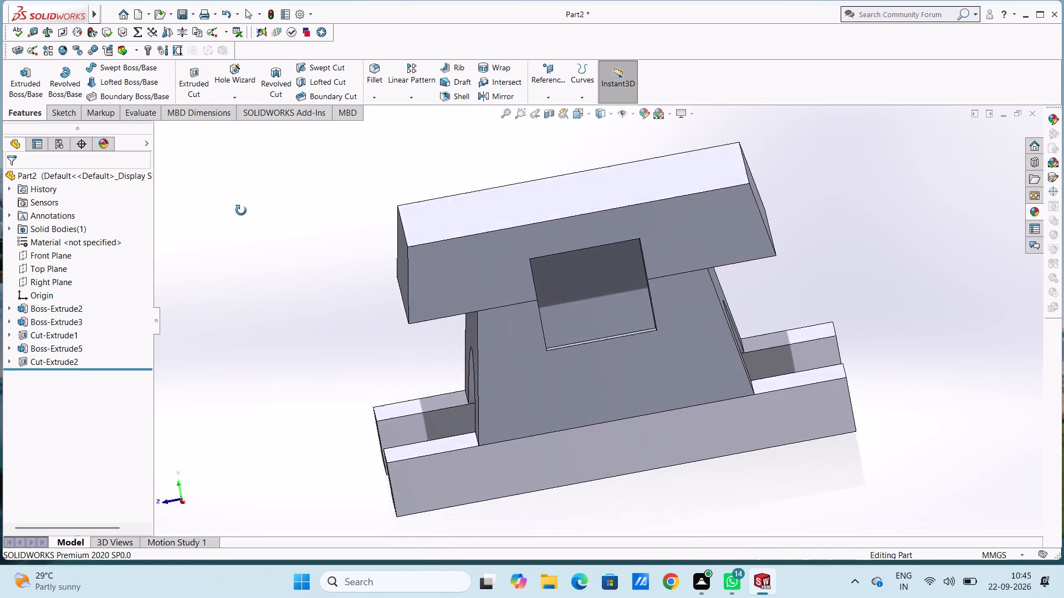
middle_click_drag(241, 210, 241, 209)
key("ctrl+6")
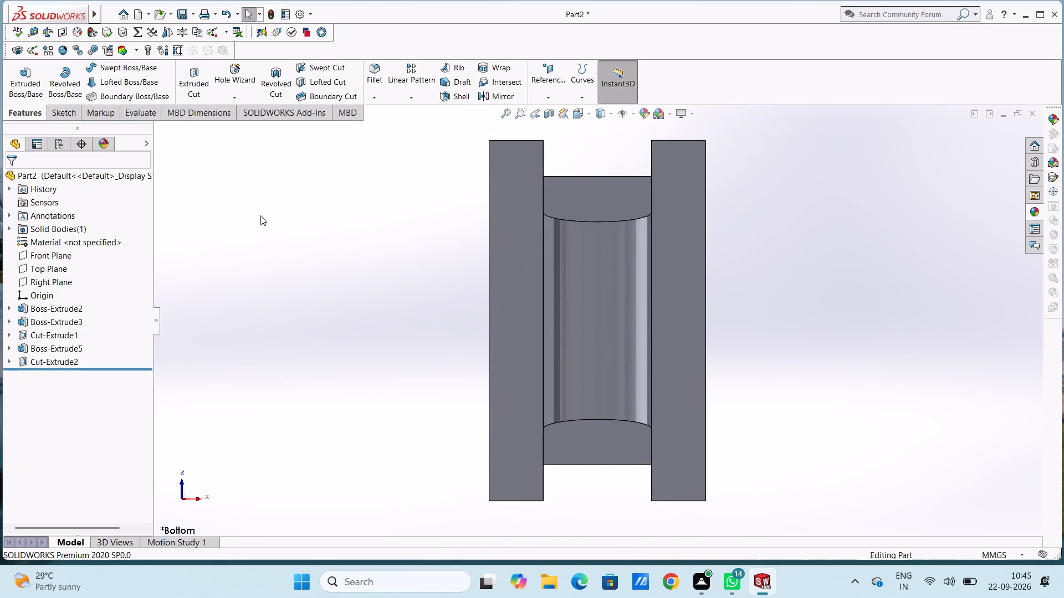
middle_click_drag(810, 195, 751, 286)
scroll(751, 281, "down", 1)
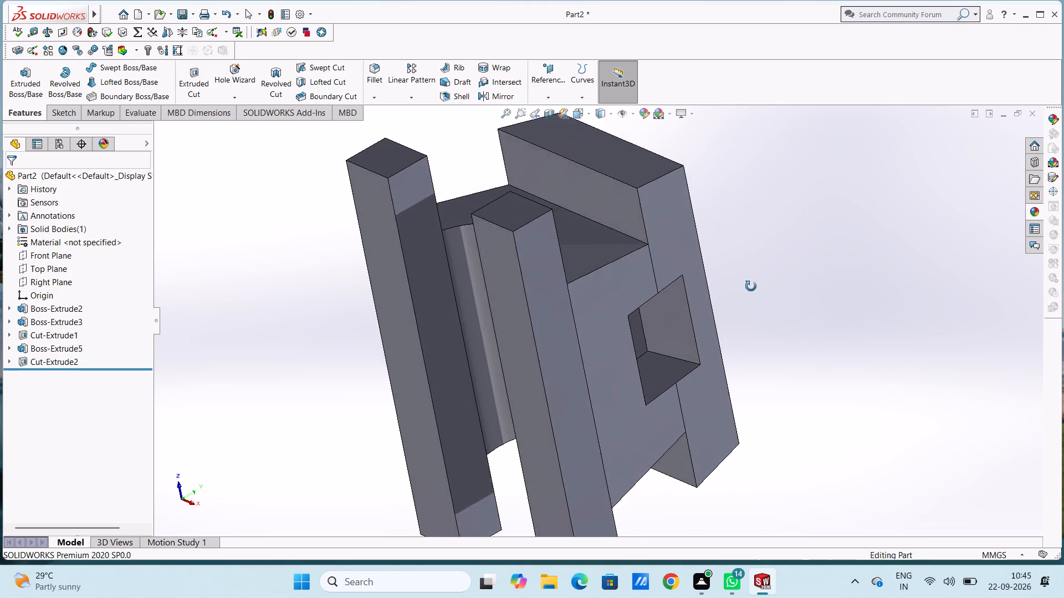
middle_click_drag(751, 286, 756, 390)
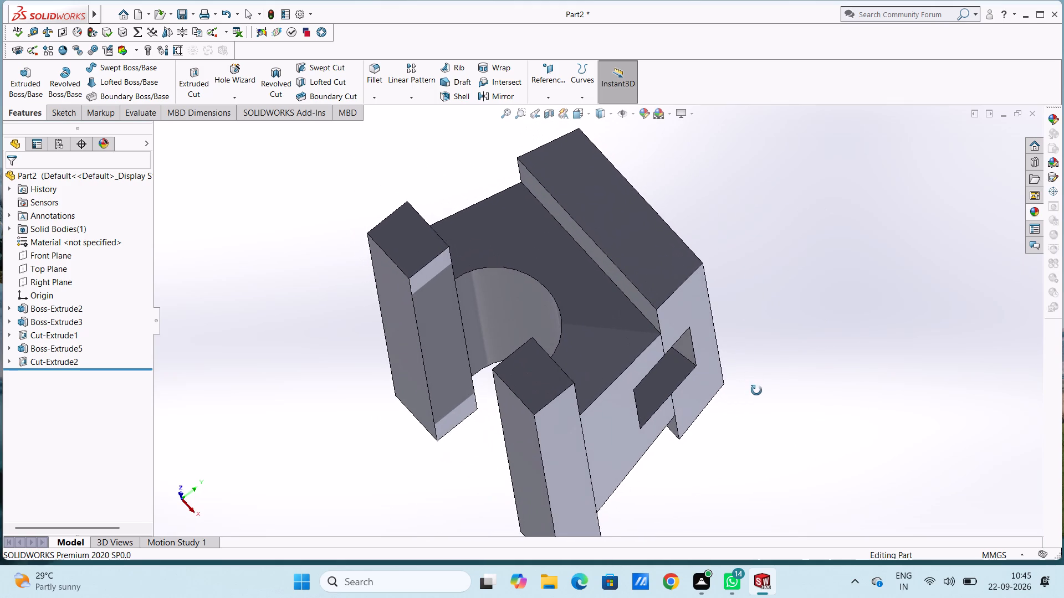
middle_click_drag(756, 390, 741, 393)
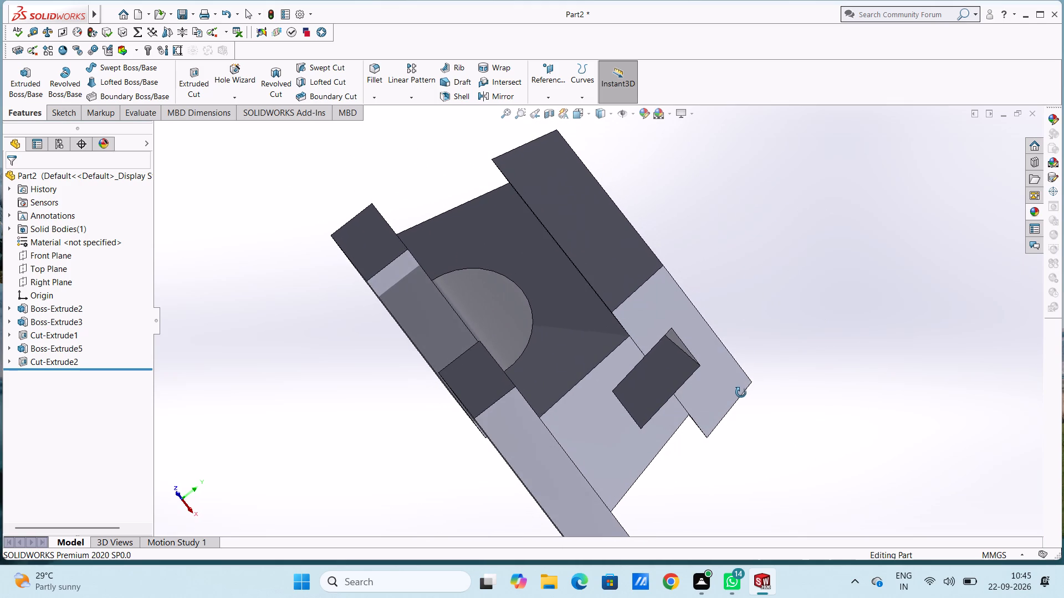
middle_click_drag(741, 393, 824, 216)
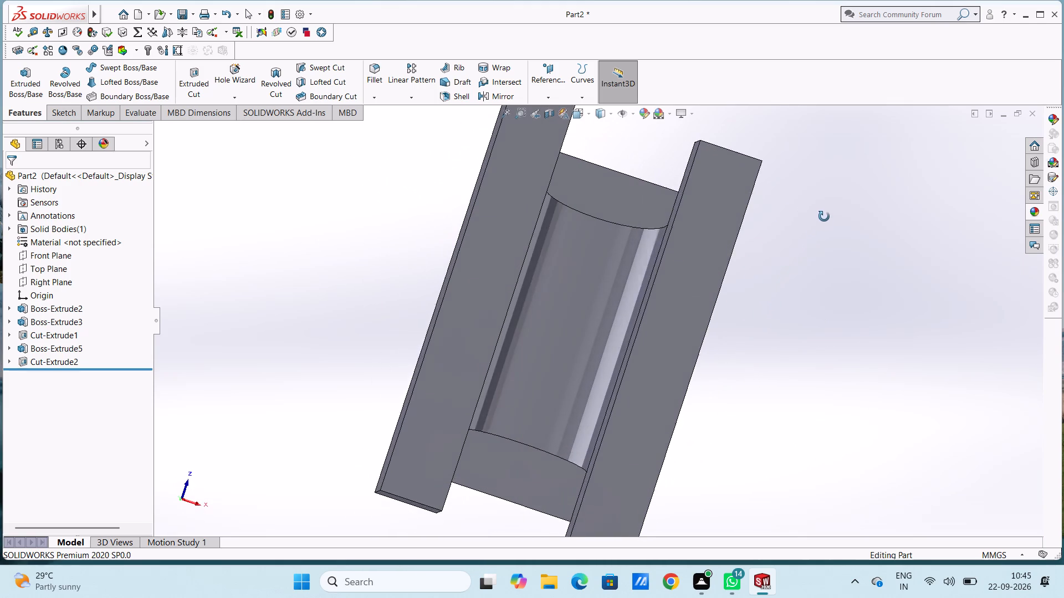
middle_click_drag(824, 216, 746, 243)
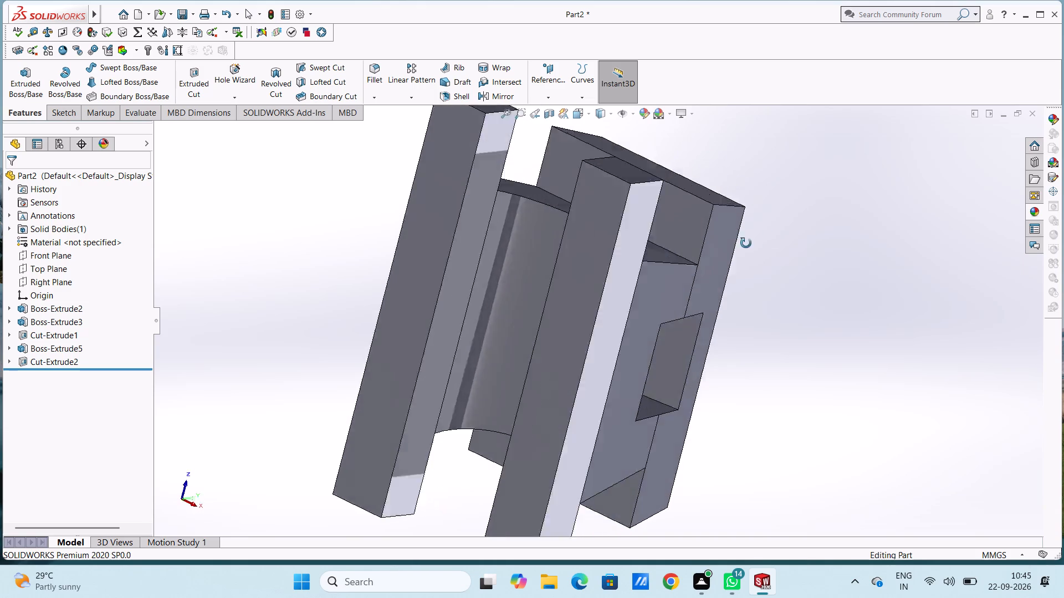
middle_click_drag(746, 243, 756, 165)
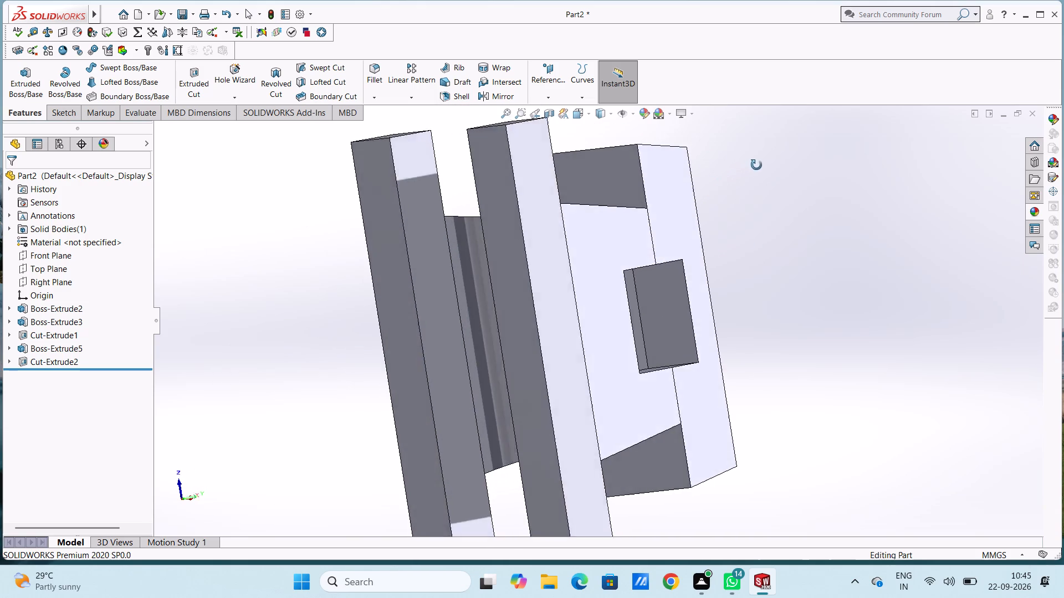
middle_click_drag(756, 165, 821, 156)
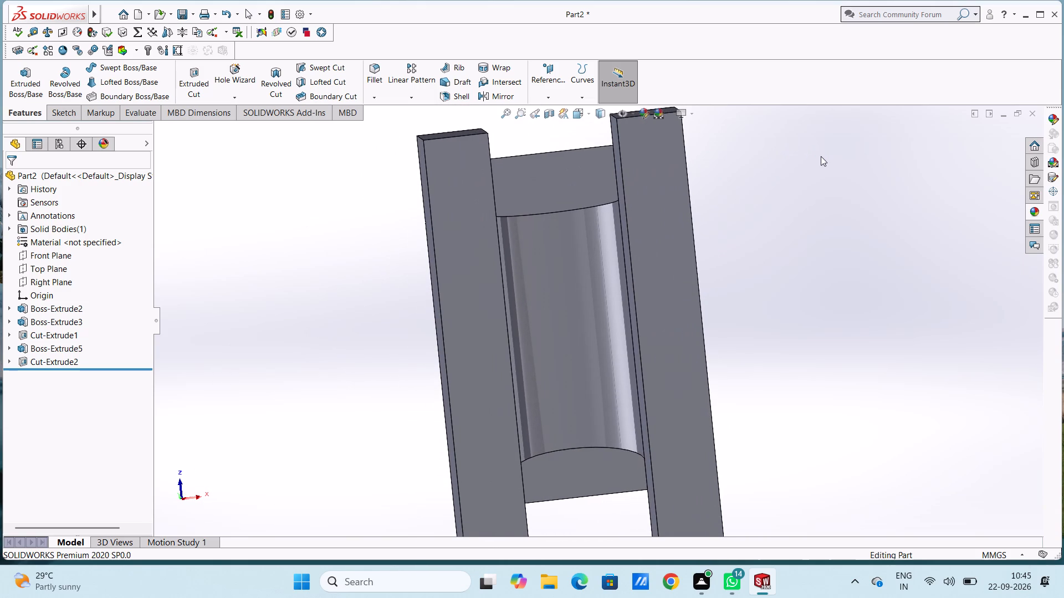
On the plate's bottom face, sketch a 30 × 60 mm corner rectangle spanning the opening between the two rails.
key("ctrl+6")
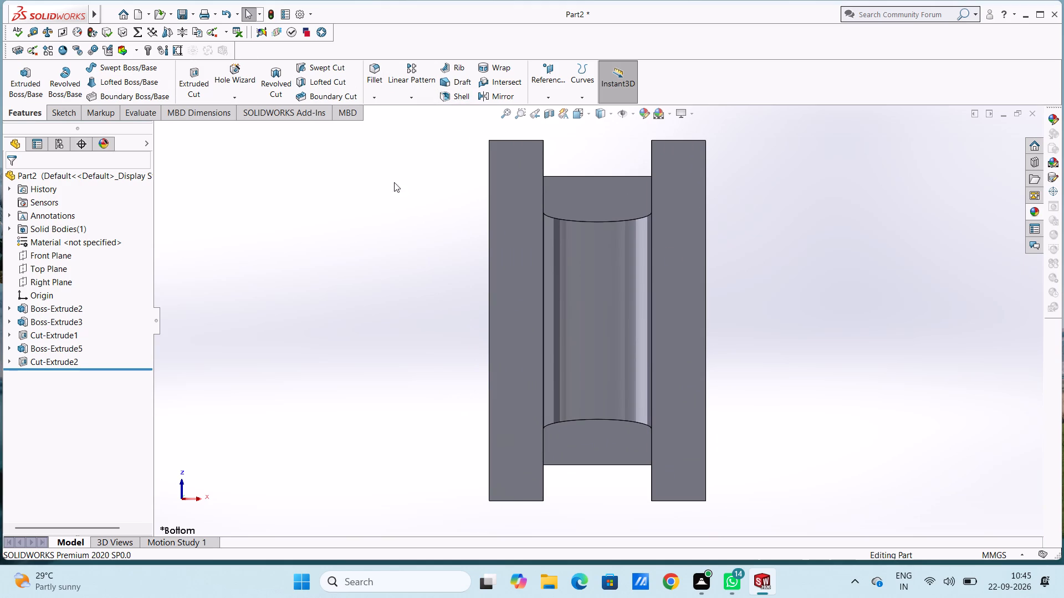
left_click(608, 262)
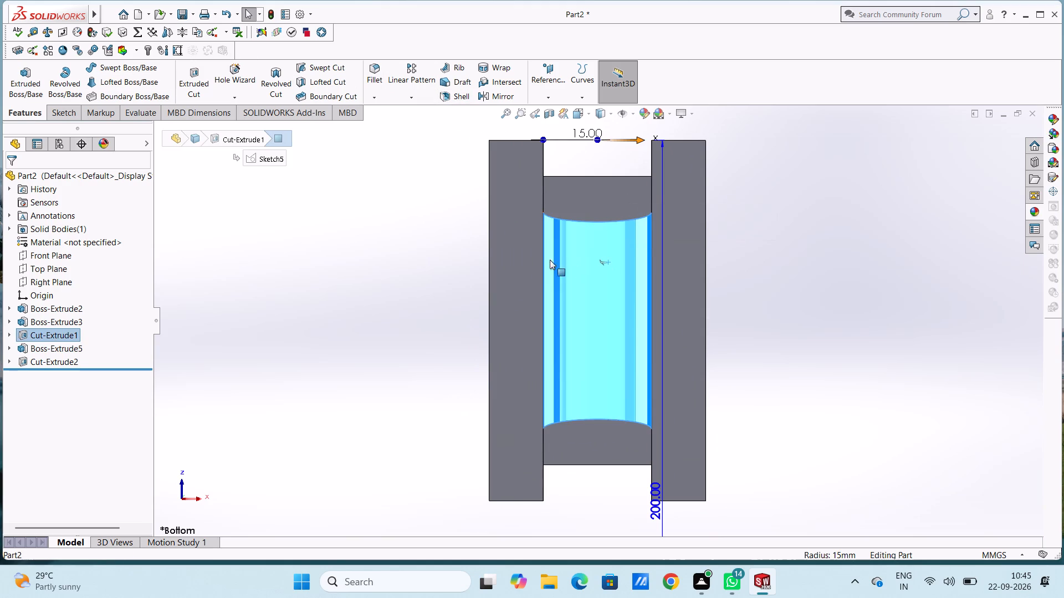
left_click(434, 261)
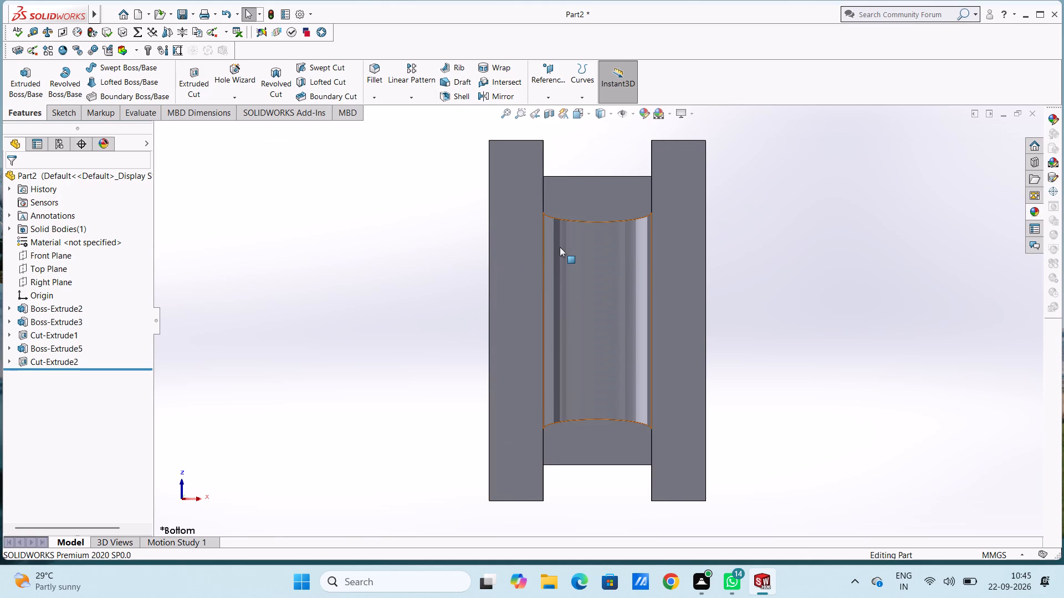
left_click(516, 252)
left_click(563, 219)
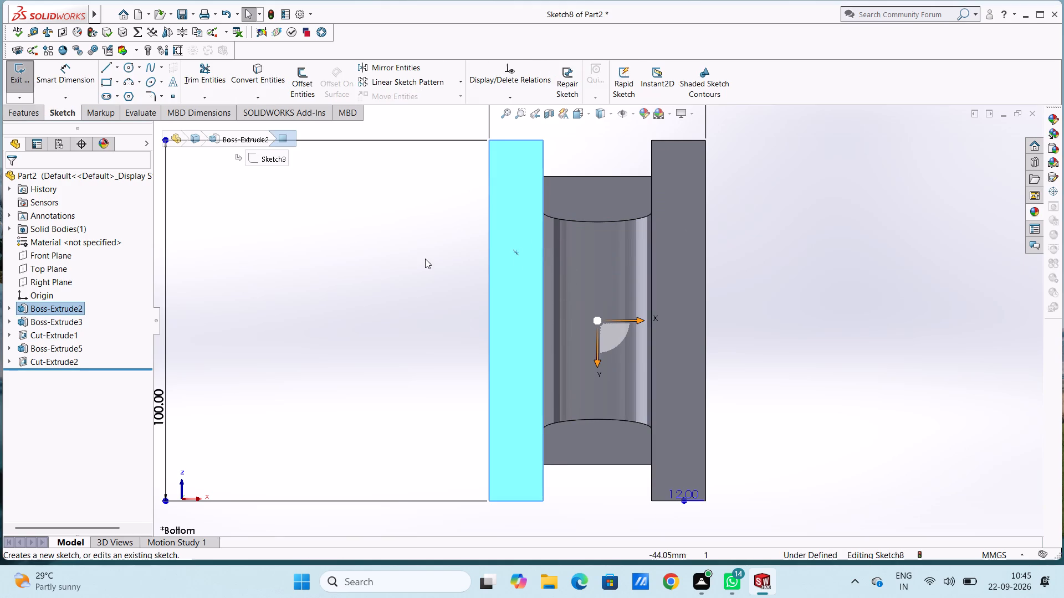
left_click(421, 260)
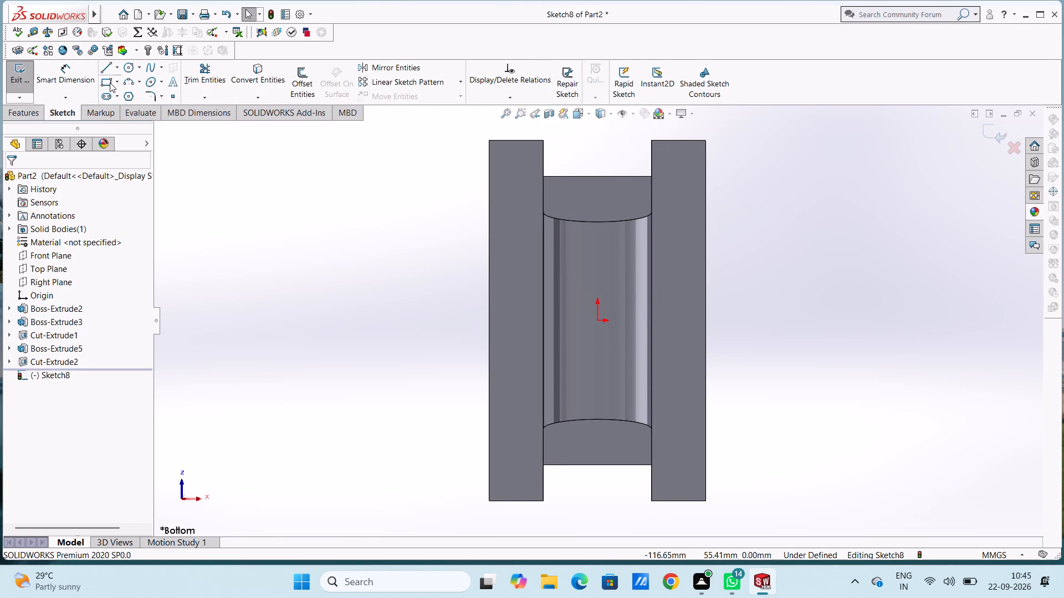
left_click(110, 81)
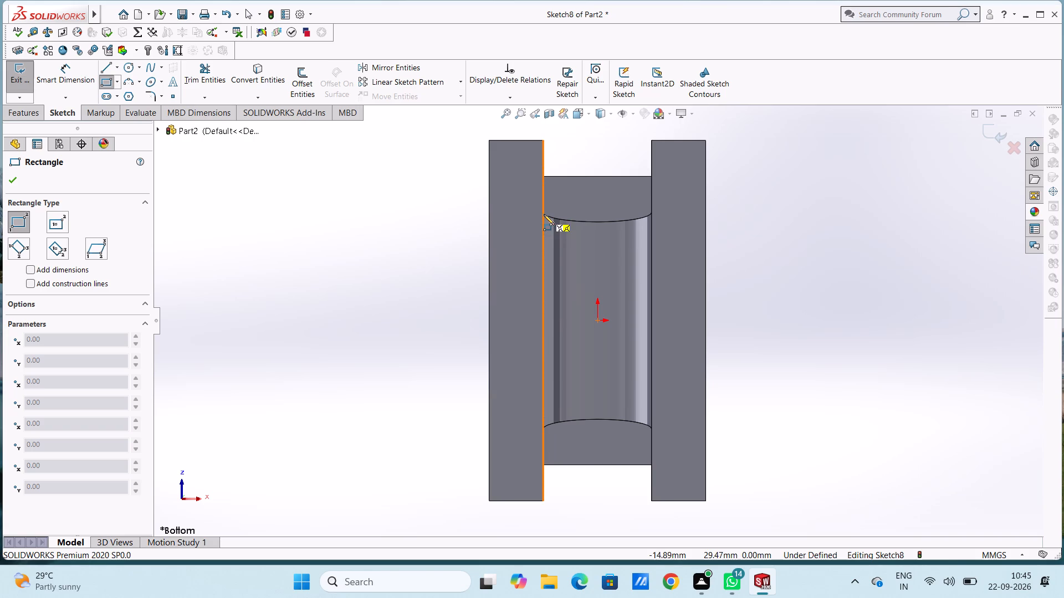
left_click(544, 213)
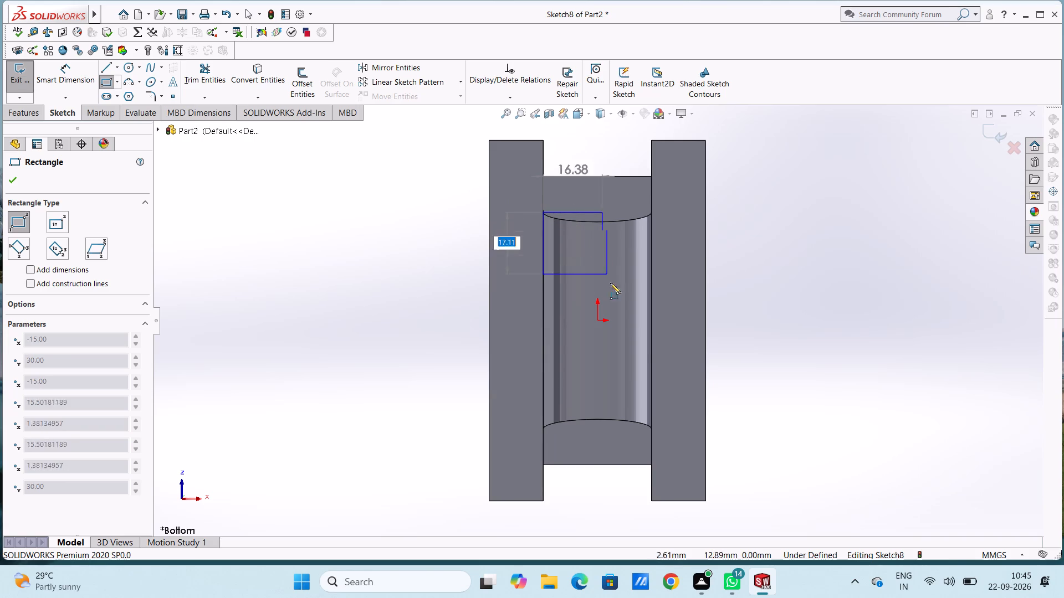
left_click(652, 429)
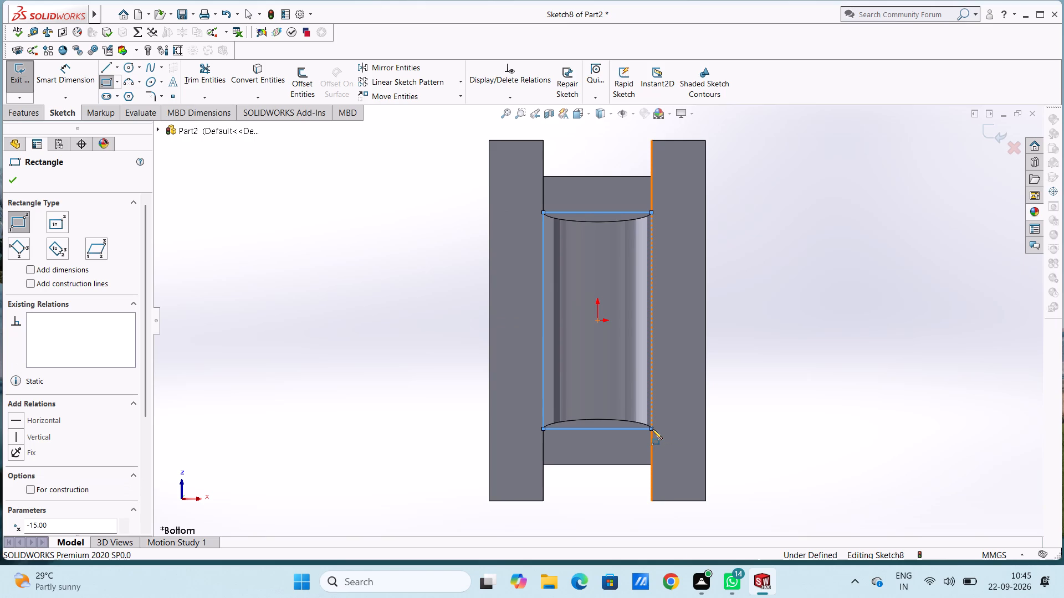
key("Escape")
key("Escape")
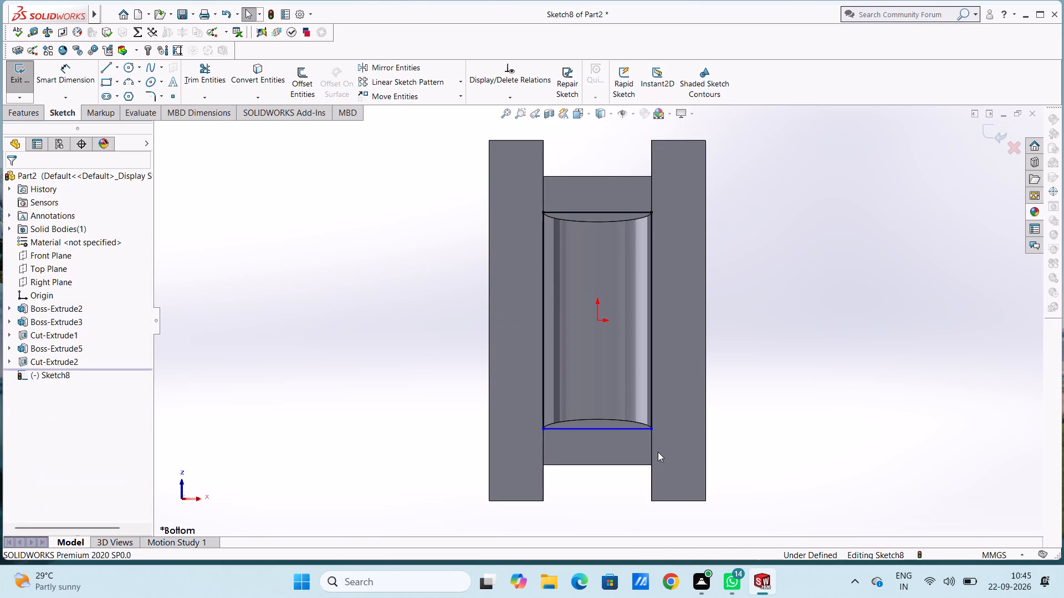
Dimension the rectangle's long side along the rail as 60 mm.
middle_click_drag(814, 241, 780, 294)
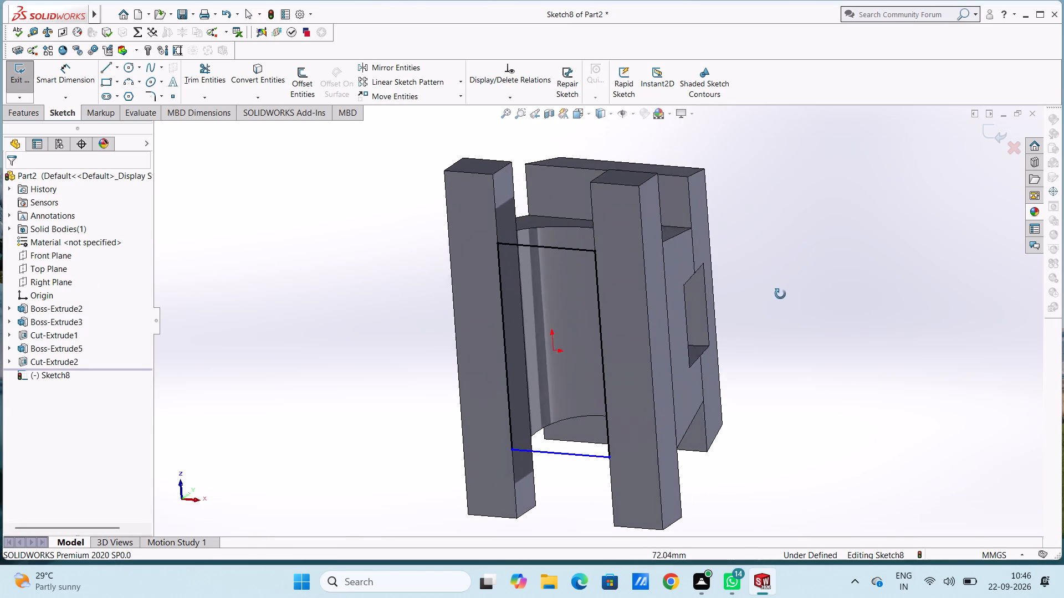
middle_click_drag(780, 294, 695, 338)
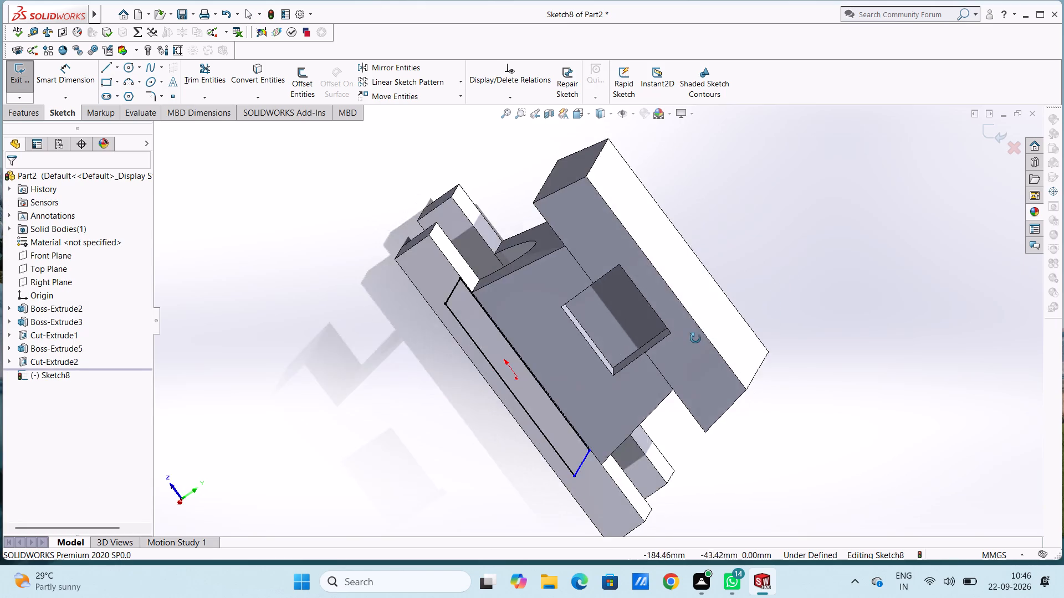
middle_click_drag(695, 338, 776, 297)
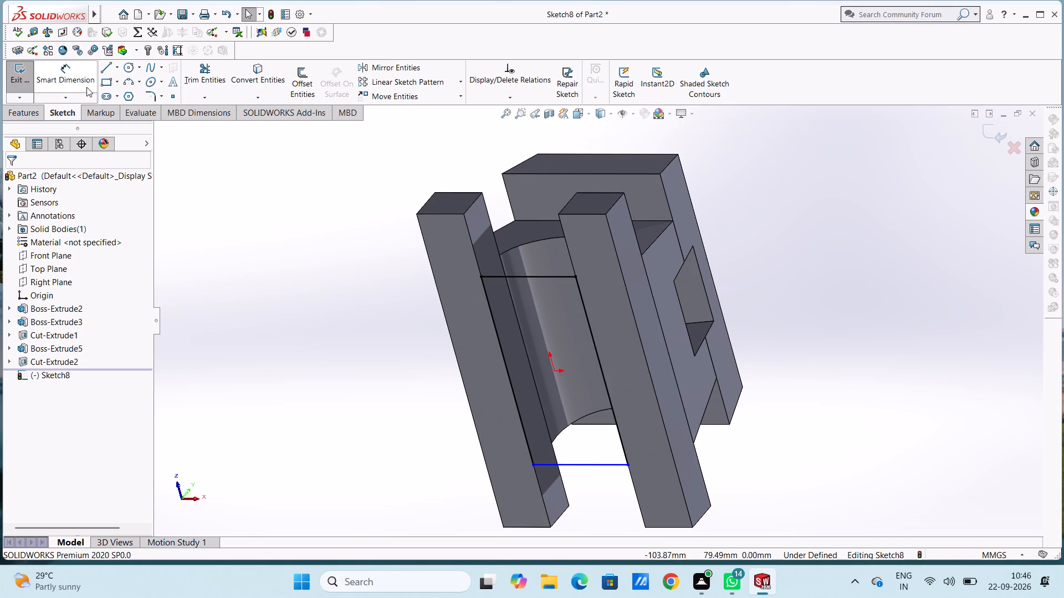
left_click(72, 77)
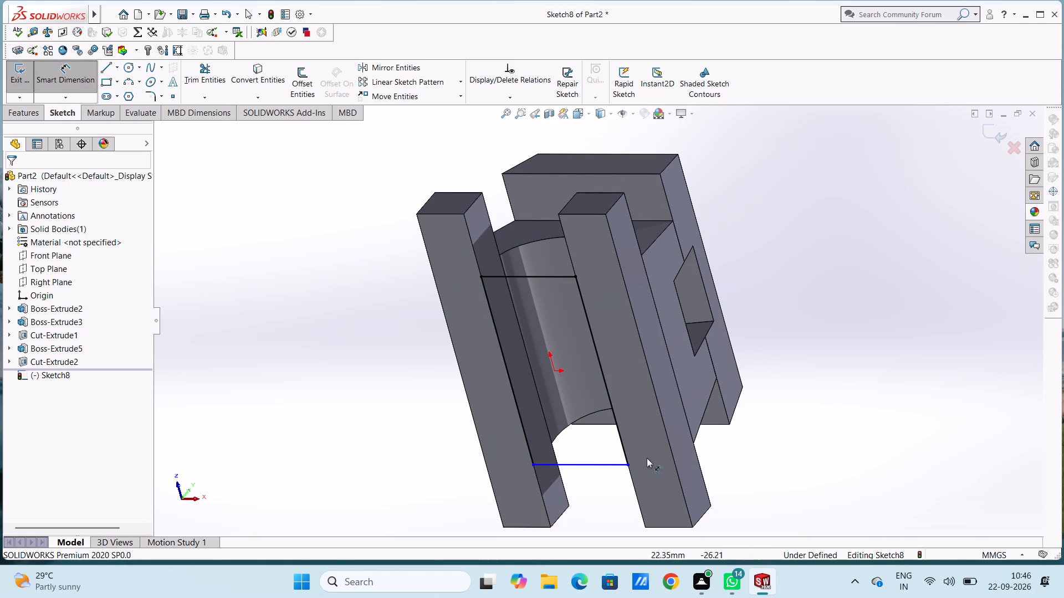
left_click(513, 388)
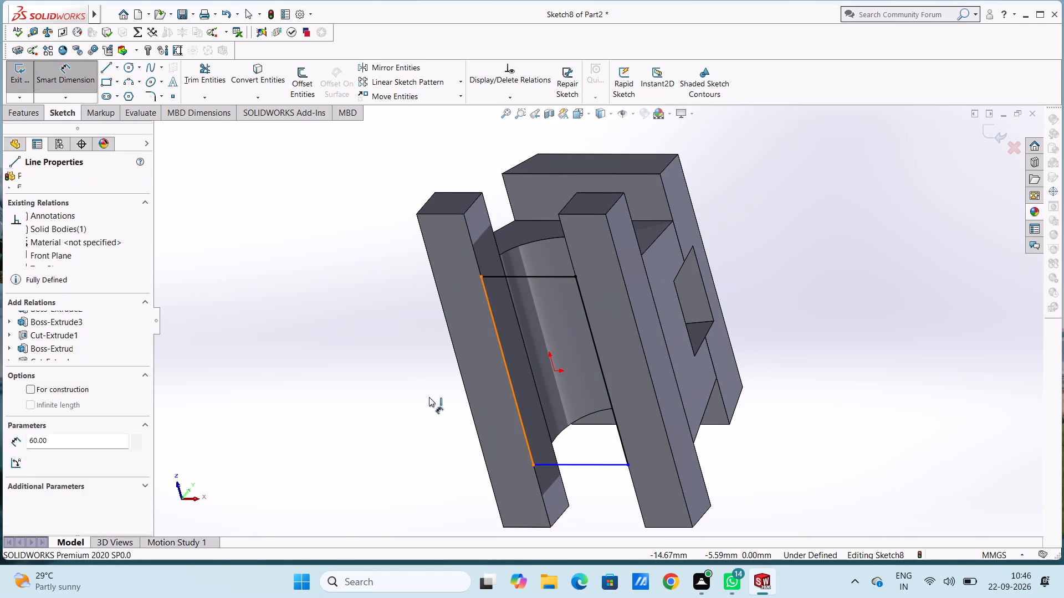
left_click(369, 398)
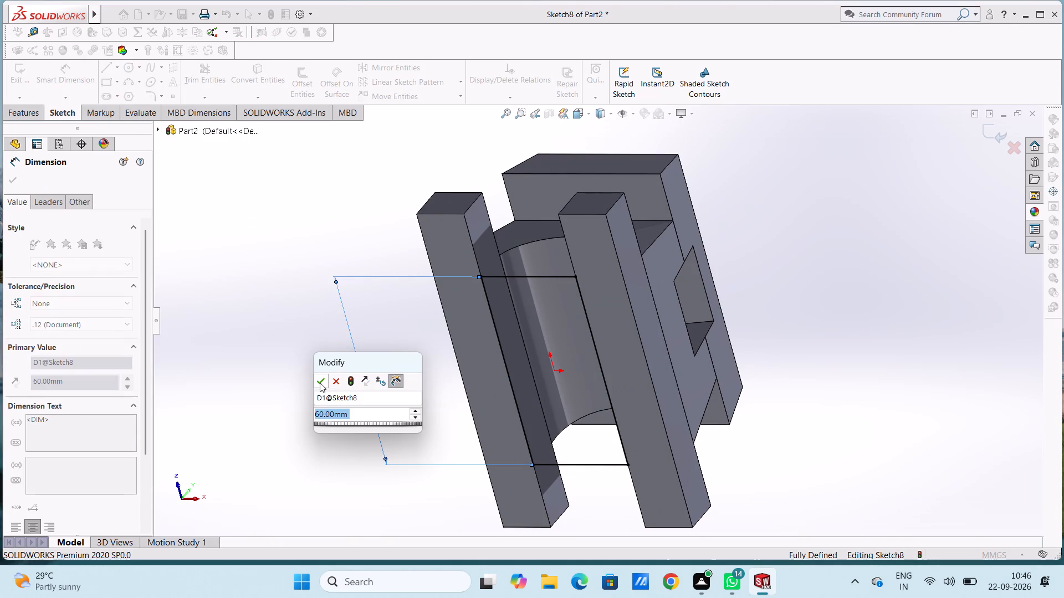
left_click(320, 383)
left_click(309, 367)
key("Escape")
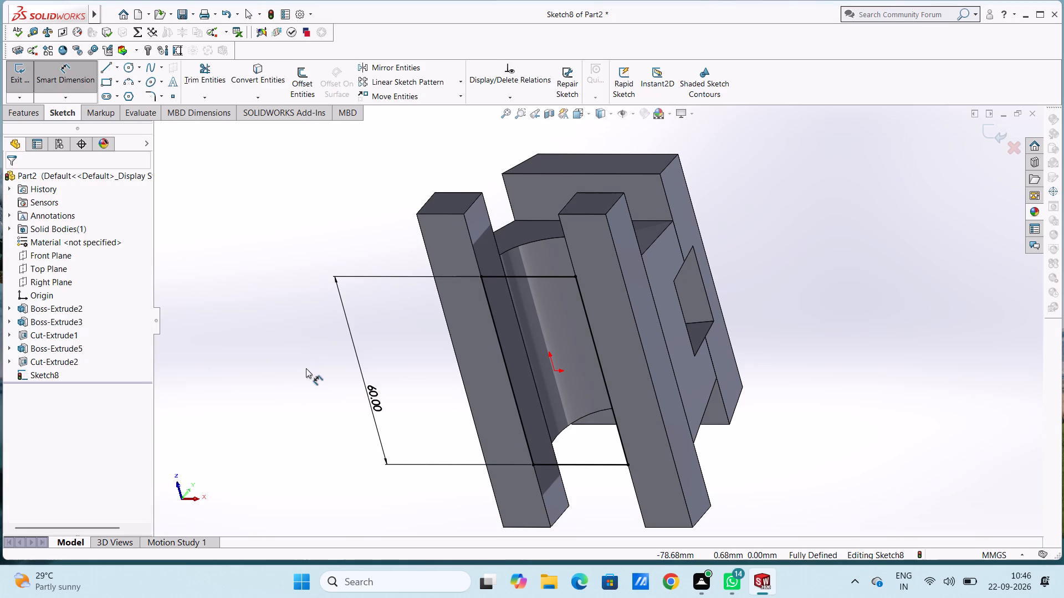
Cut-extrude the bottom rectangle blind 50 mm up into the body with a 10° inward draft.
left_click(28, 115)
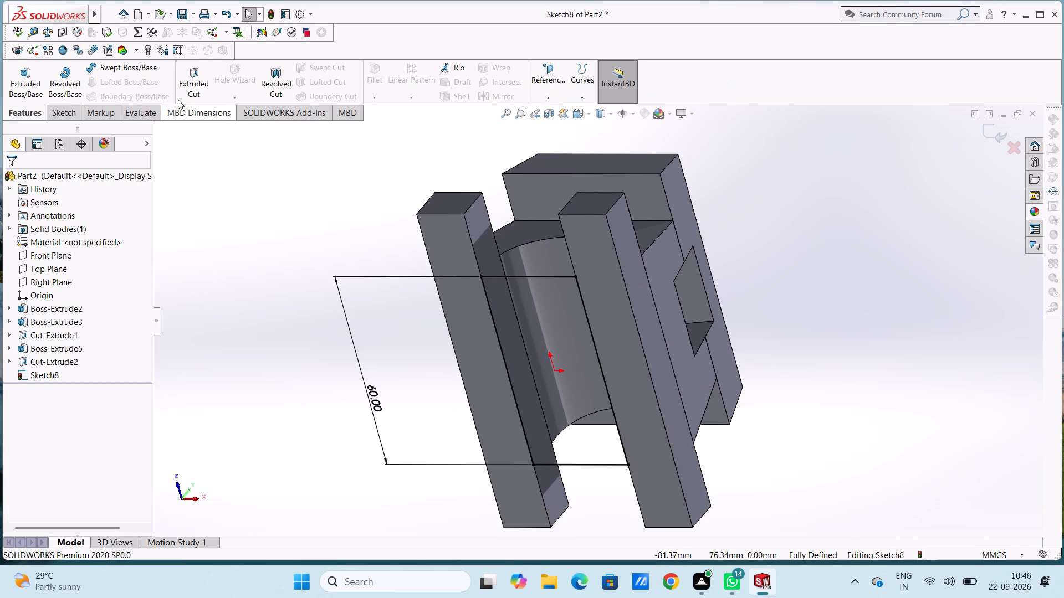
left_click(191, 77)
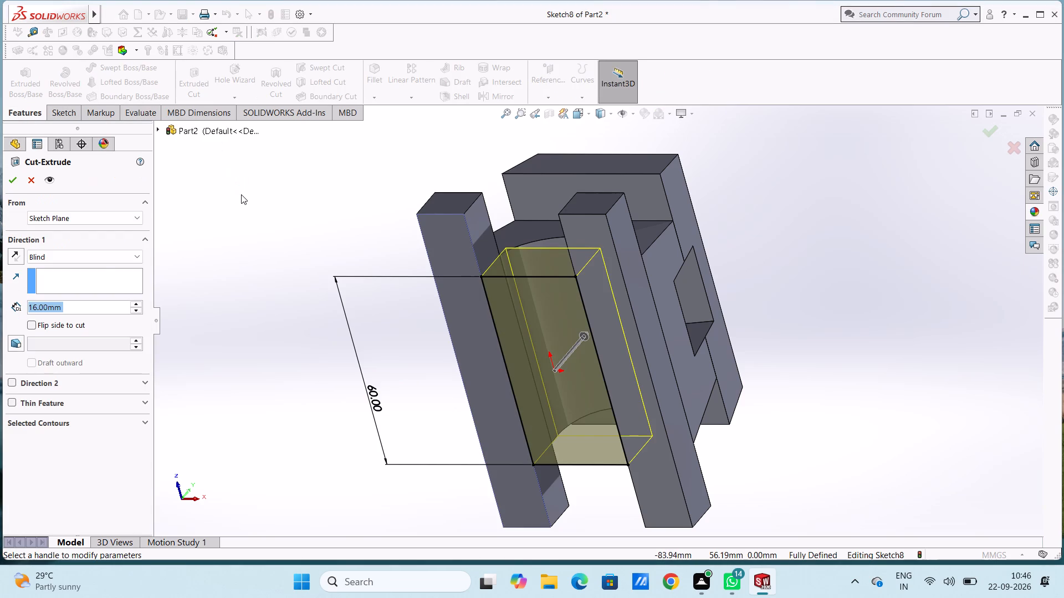
left_click(19, 346)
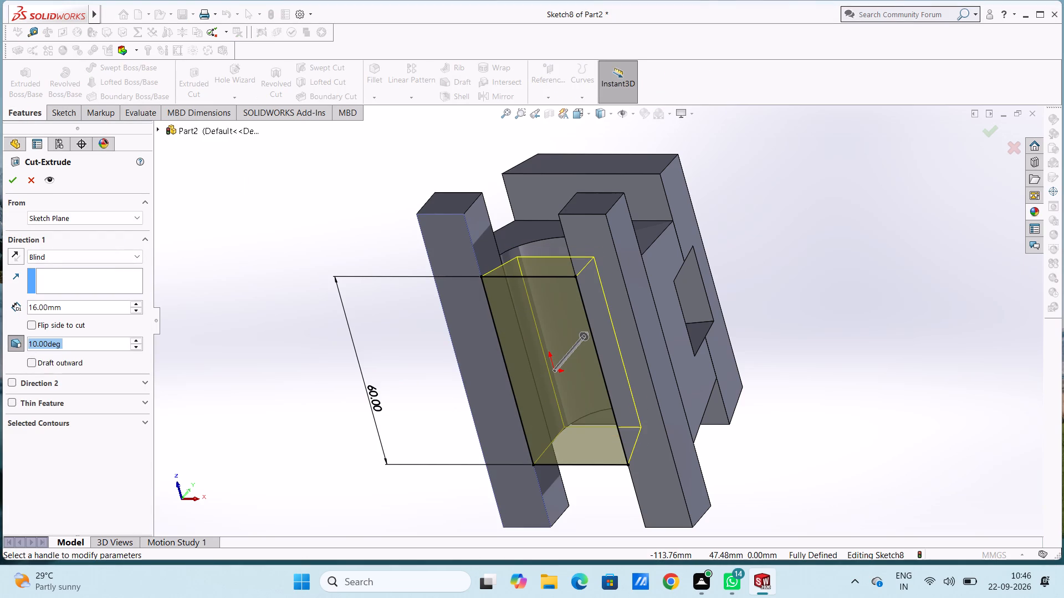
middle_click_drag(272, 196, 209, 301)
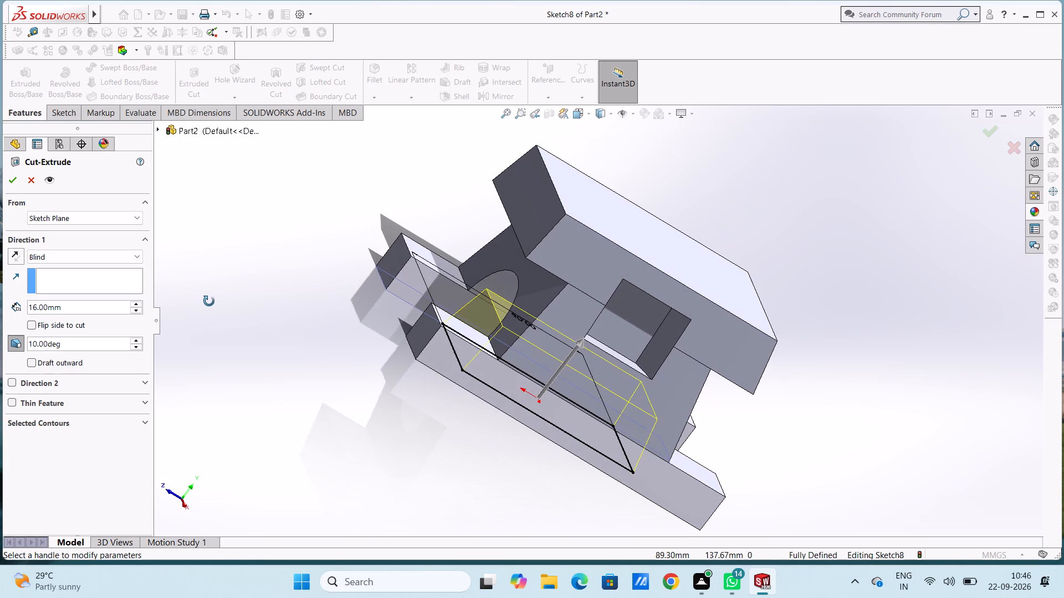
middle_click_drag(209, 301, 238, 300)
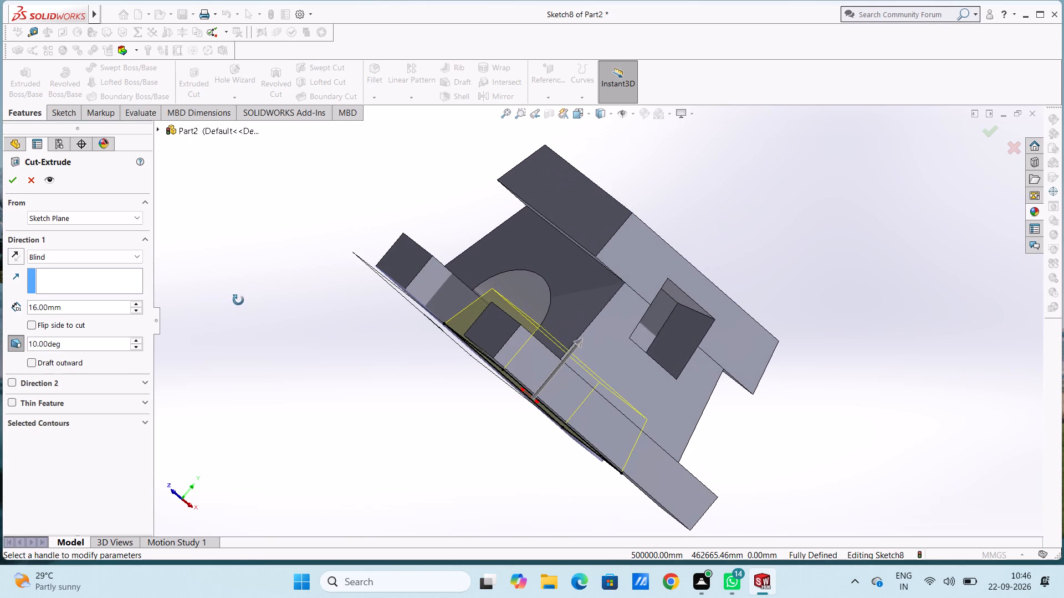
middle_click_drag(238, 300, 230, 300)
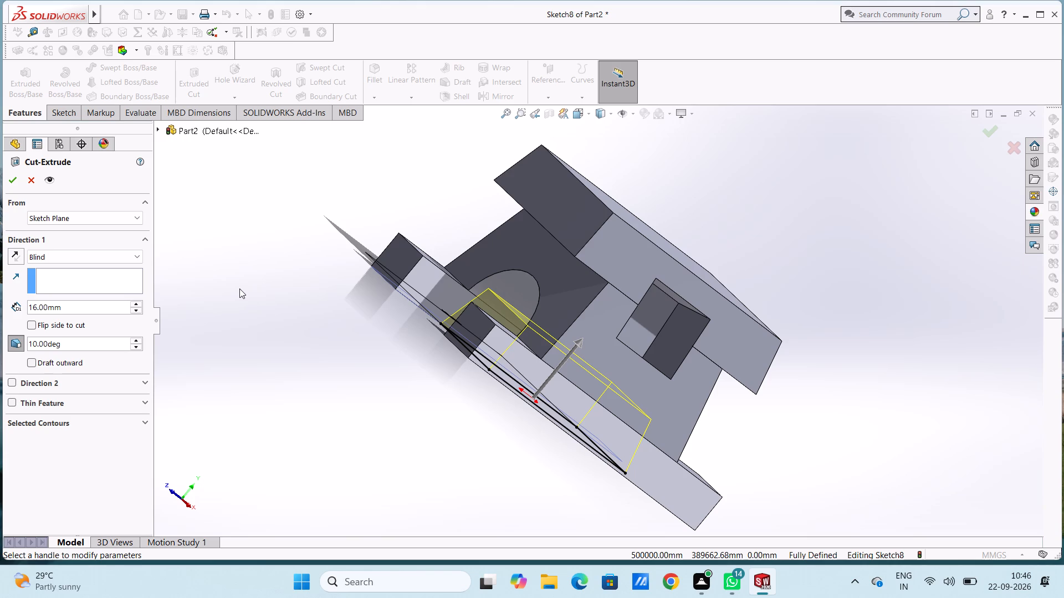
double_click(96, 307)
type("50")
key("Return")
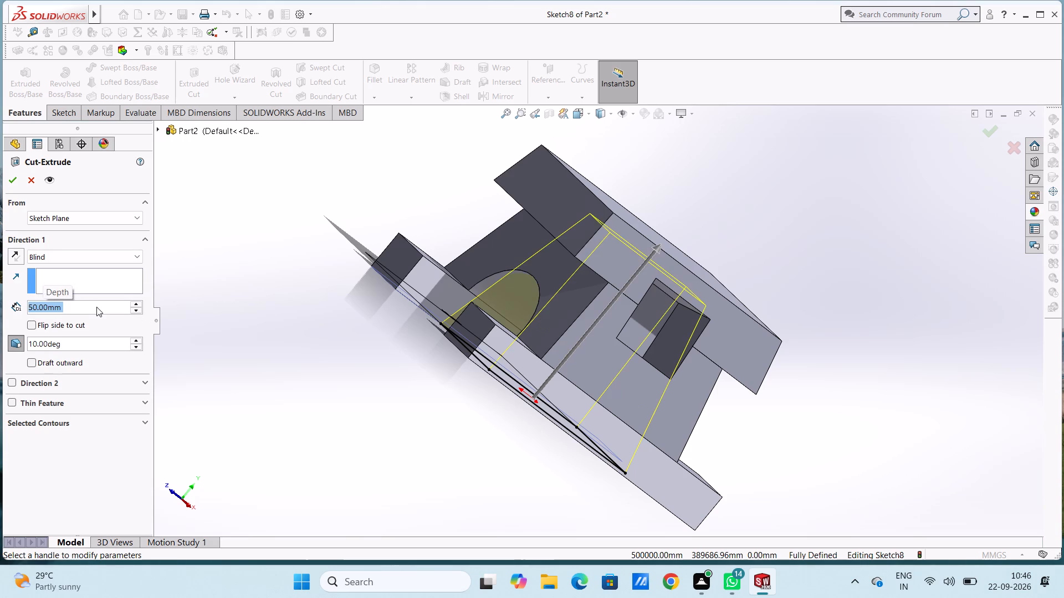
left_click(9, 184)
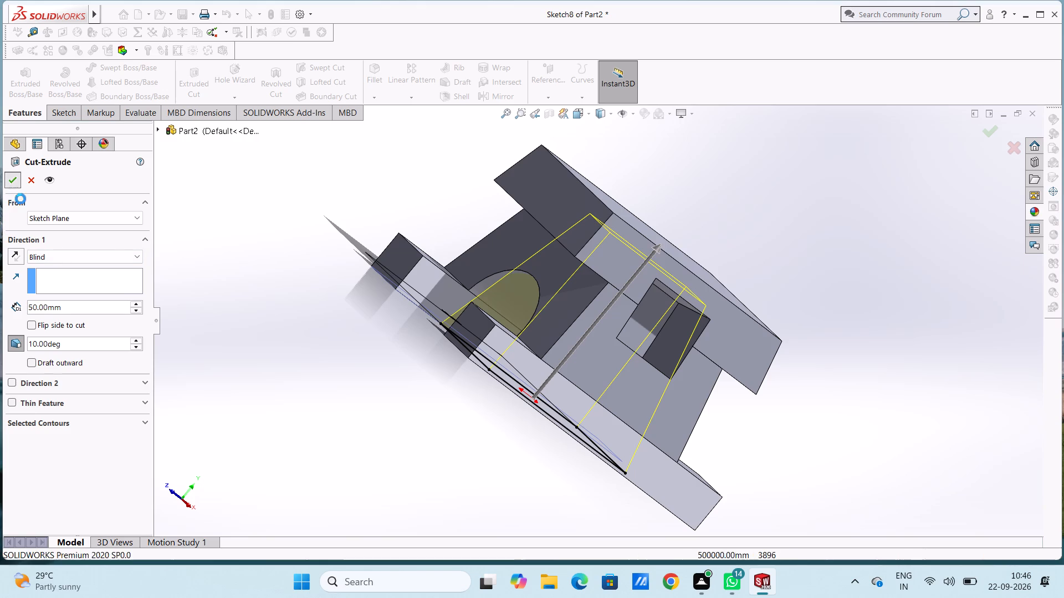
left_click(244, 302)
middle_click_drag(252, 280, 193, 294)
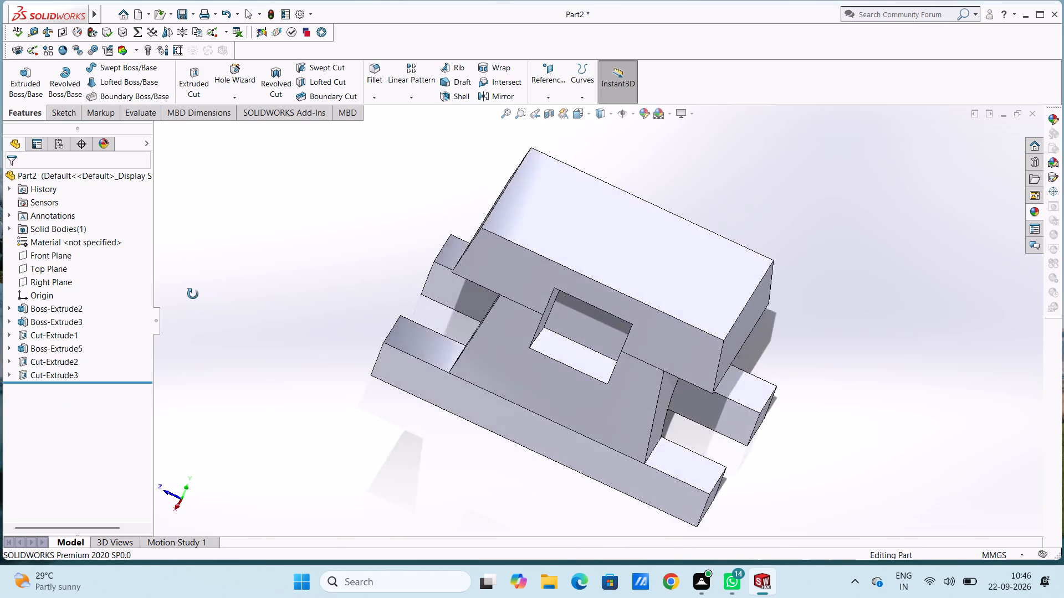
On the inner floor face of the side pocket, sketch a 24 × 20 mm corner rectangle matching the pocket's outline.
middle_click_drag(193, 294, 318, 152)
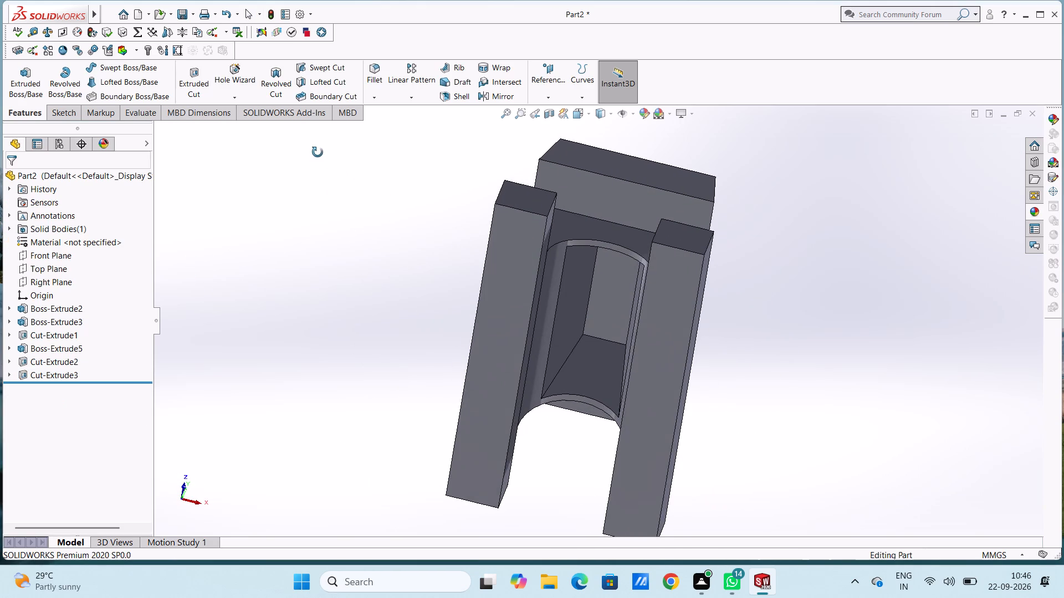
middle_click_drag(318, 152, 273, 214)
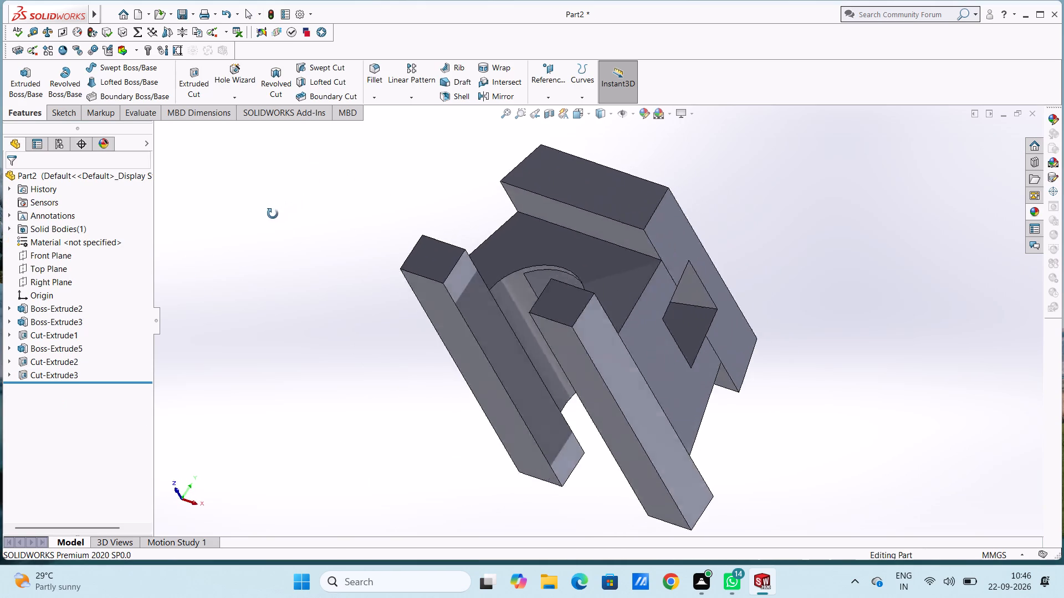
middle_click_drag(273, 214, 317, 305)
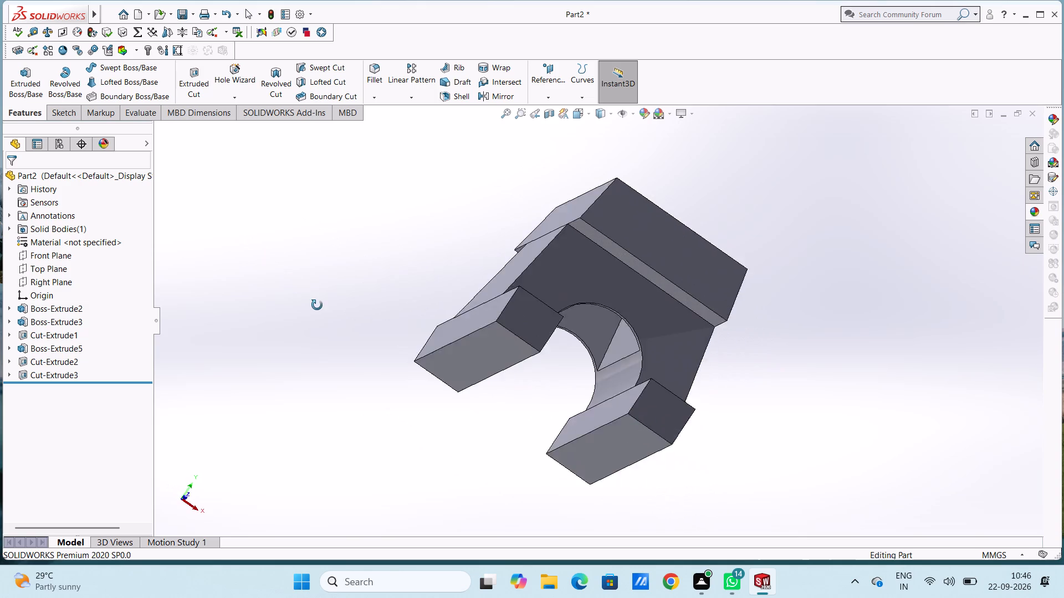
middle_click_drag(317, 305, 315, 250)
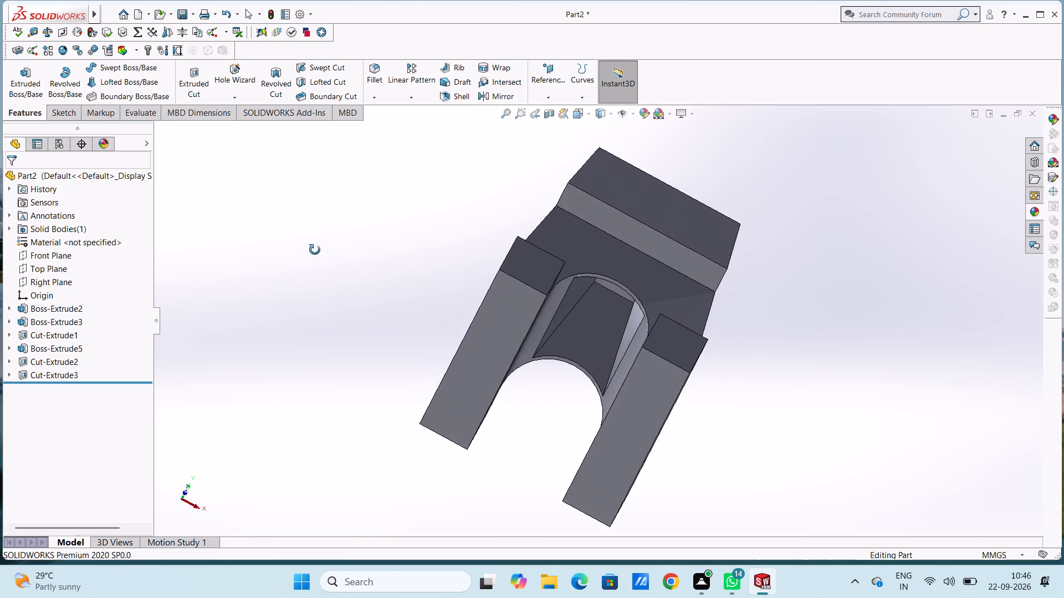
middle_click_drag(315, 250, 325, 233)
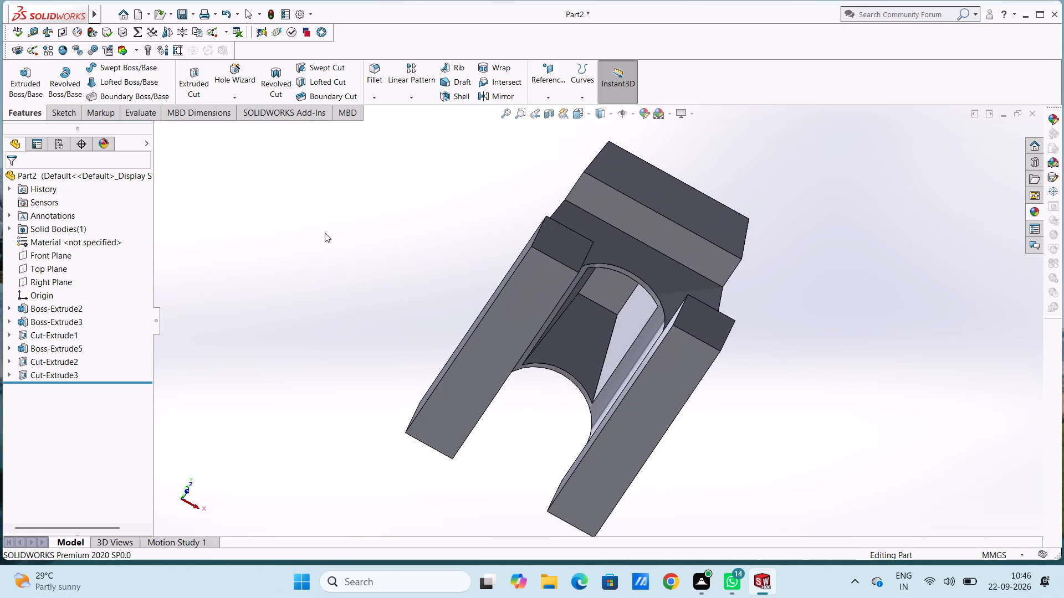
key("ctrl+7")
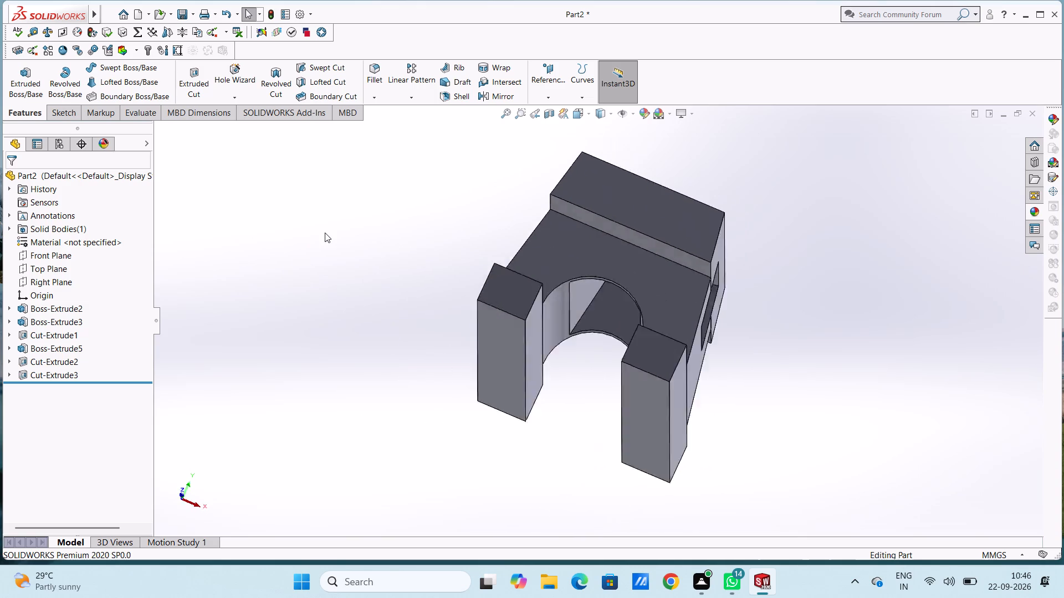
key("ctrl+4")
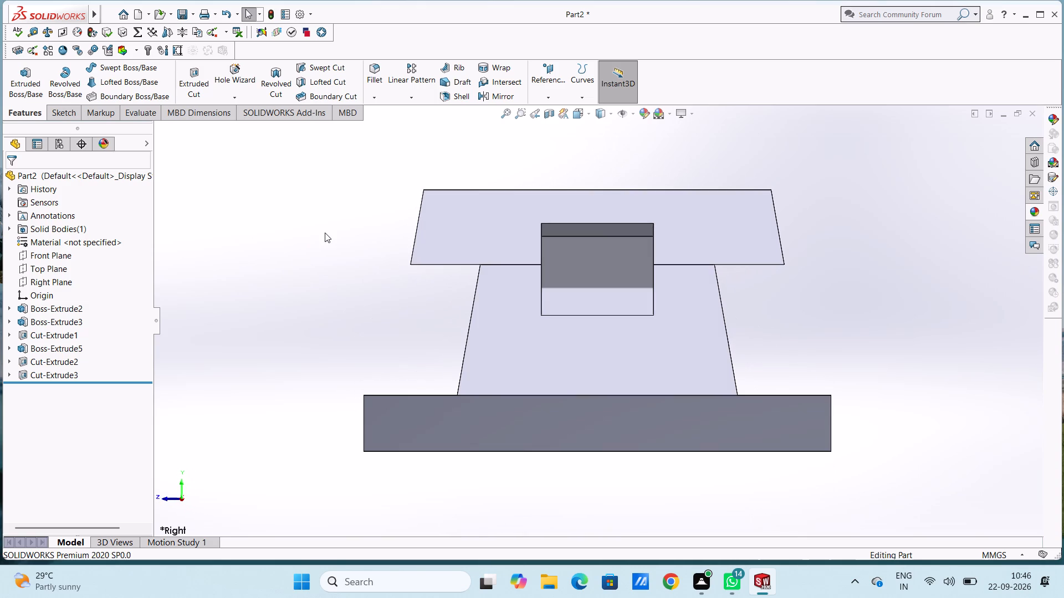
left_click(618, 281)
left_click(664, 252)
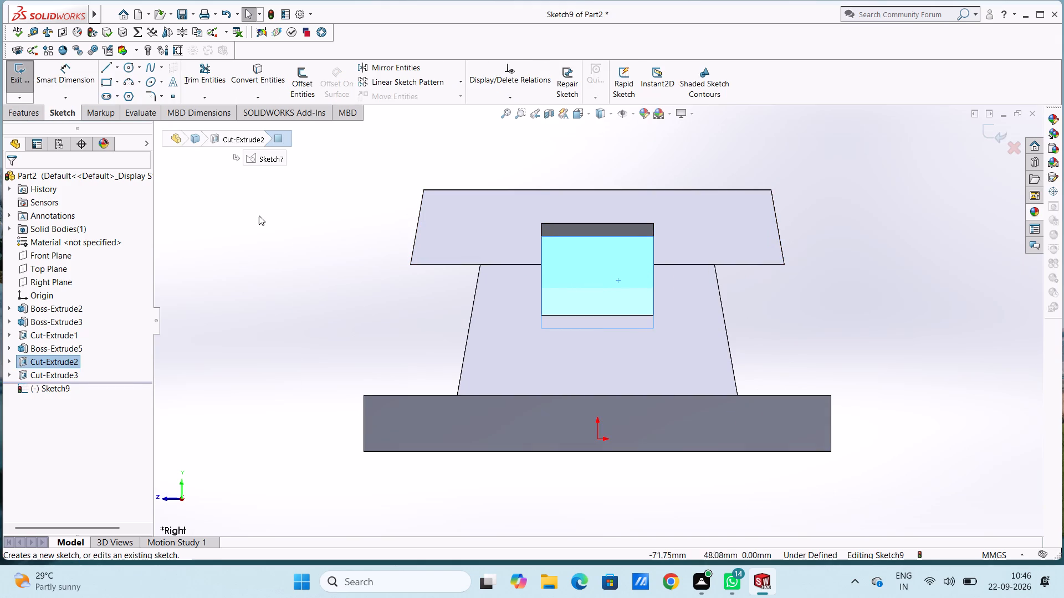
left_click(258, 214)
left_click(105, 85)
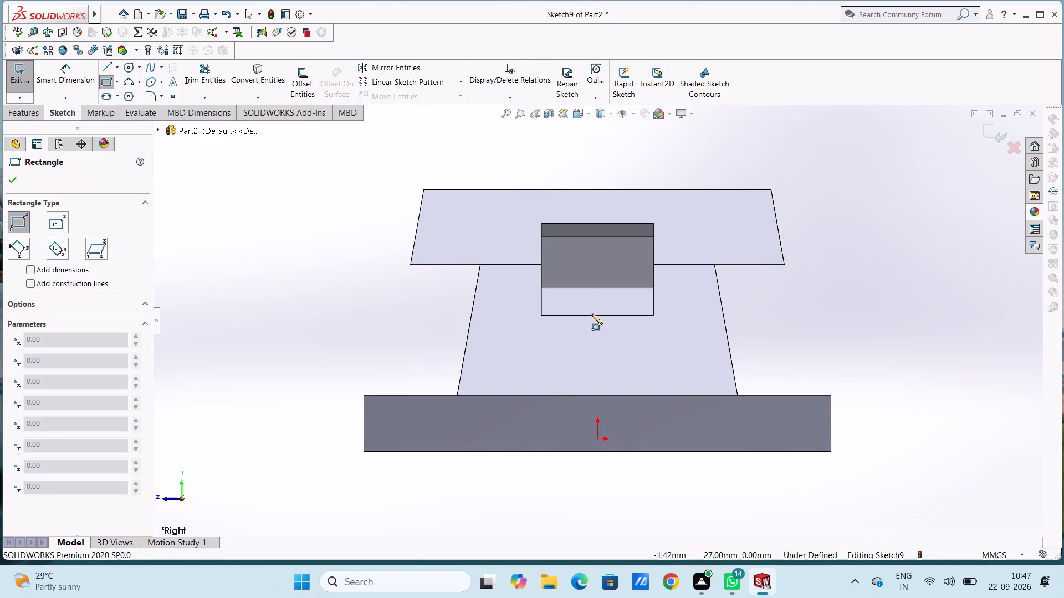
left_click(538, 236)
left_click(653, 331)
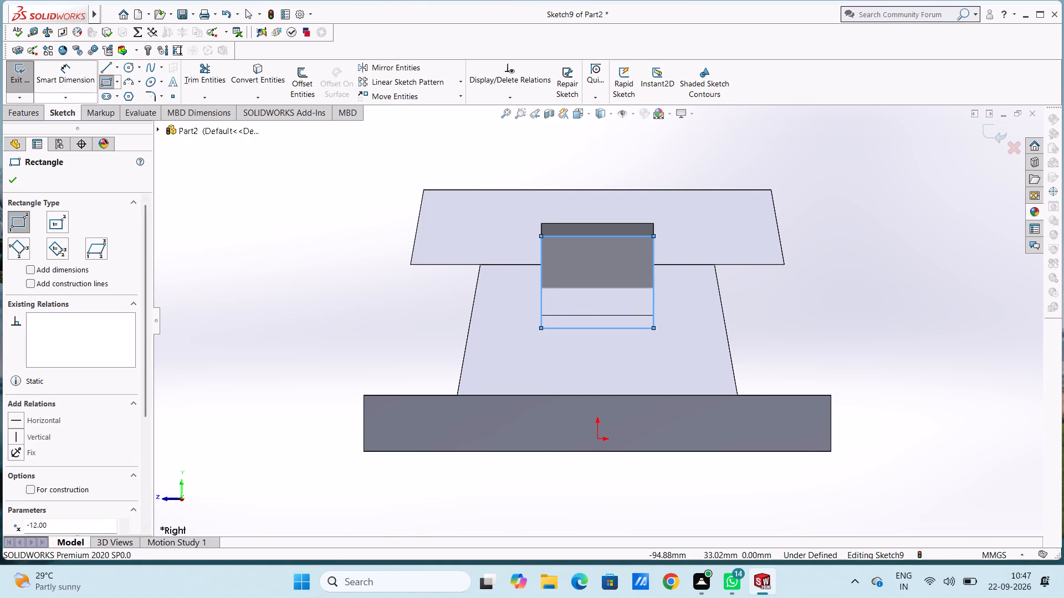
left_click(267, 212)
Dimension the pocket rectangle's vertical side as 20 mm.
left_click(75, 81)
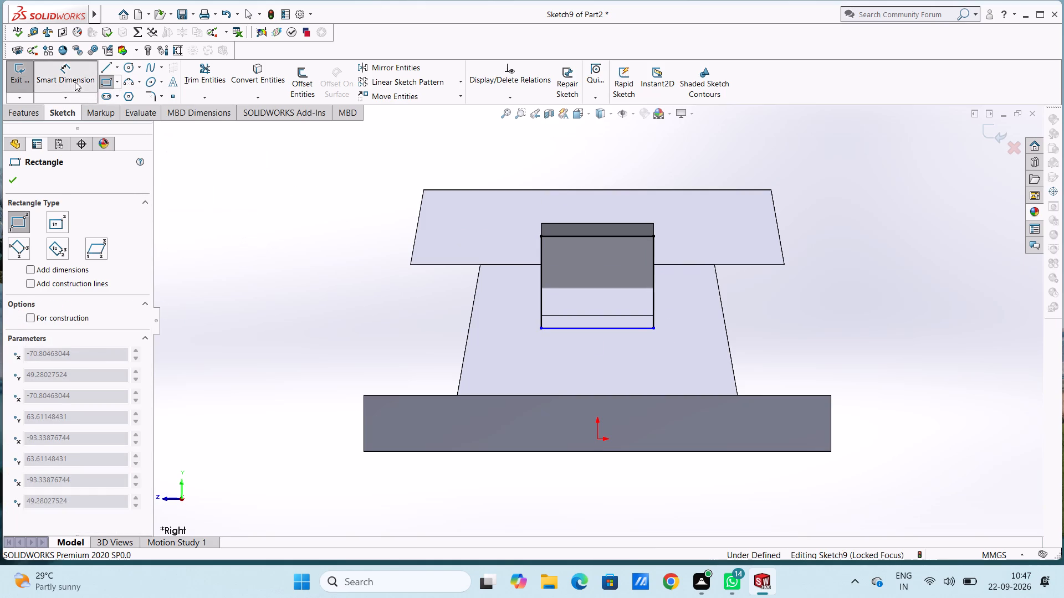
left_click(653, 285)
left_click(840, 287)
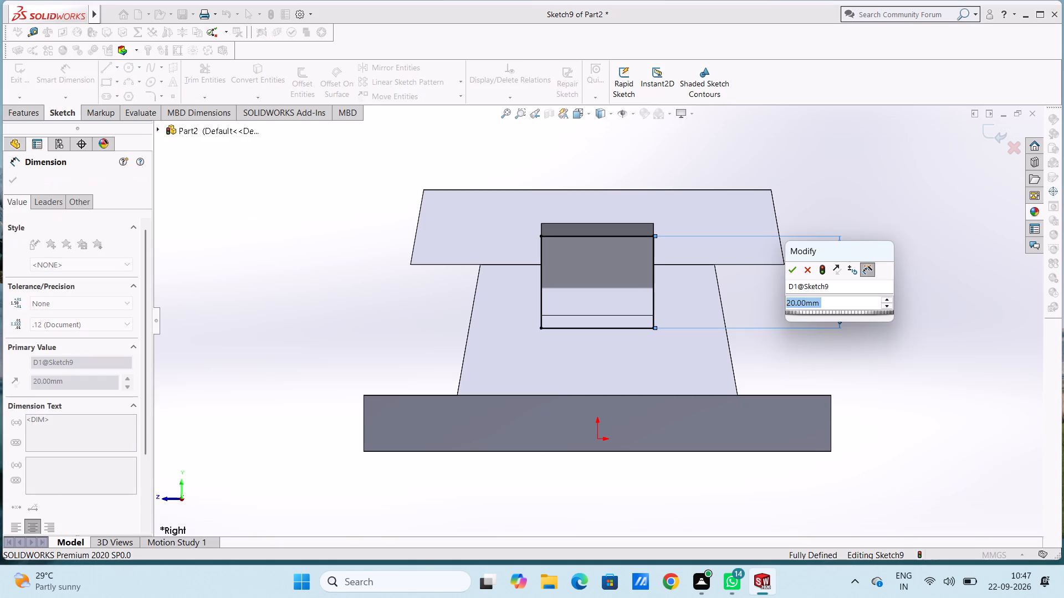
left_click(787, 272)
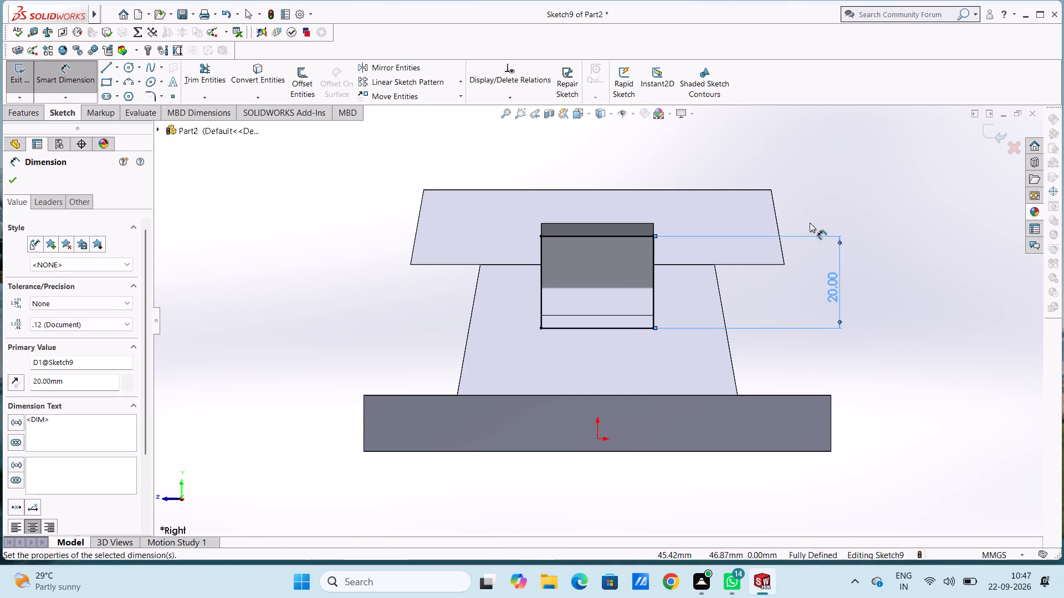
key("Escape")
key("Escape")
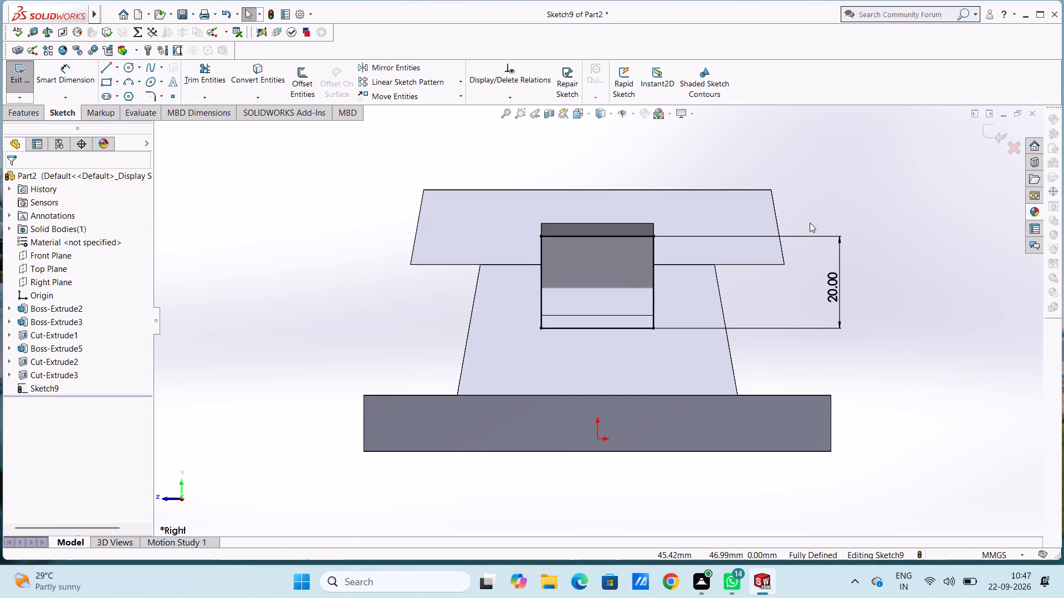
Cut-extrude the pocket rectangle blind 5 mm through the wall into the bottom cavity.
key("ctrl+7")
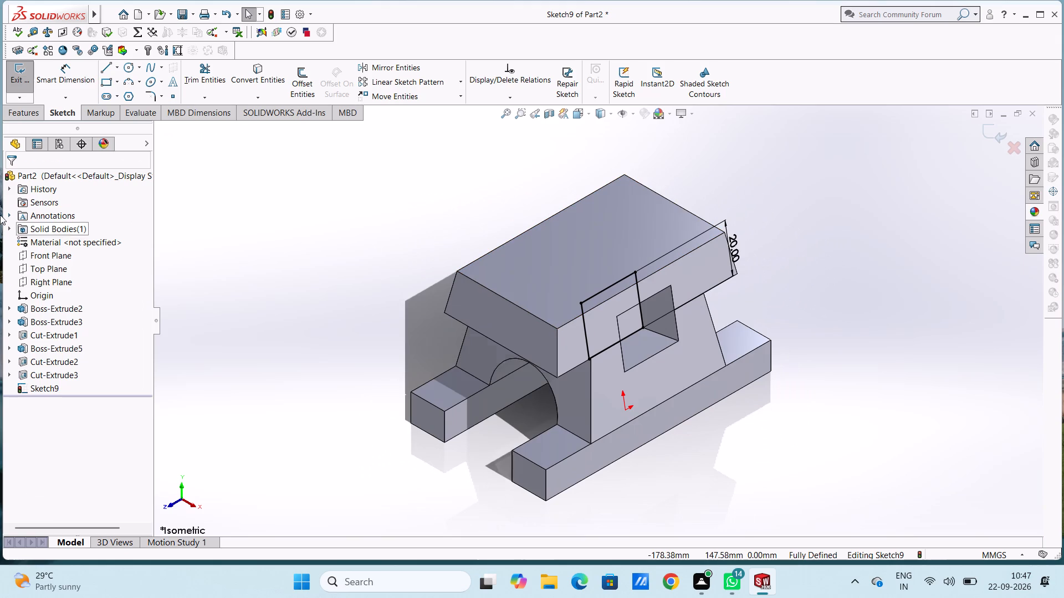
left_click(34, 113)
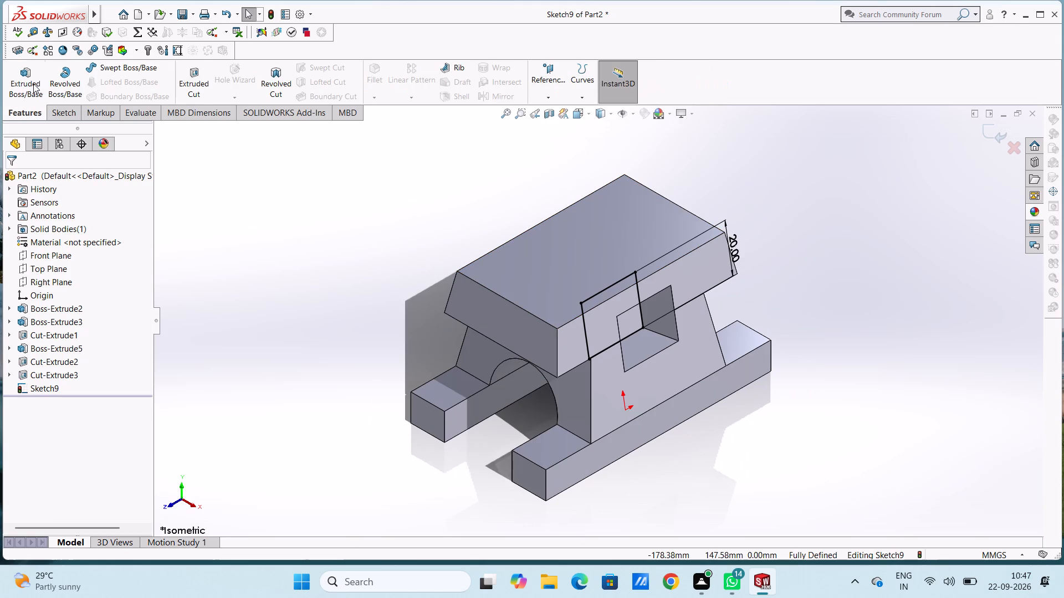
left_click(200, 74)
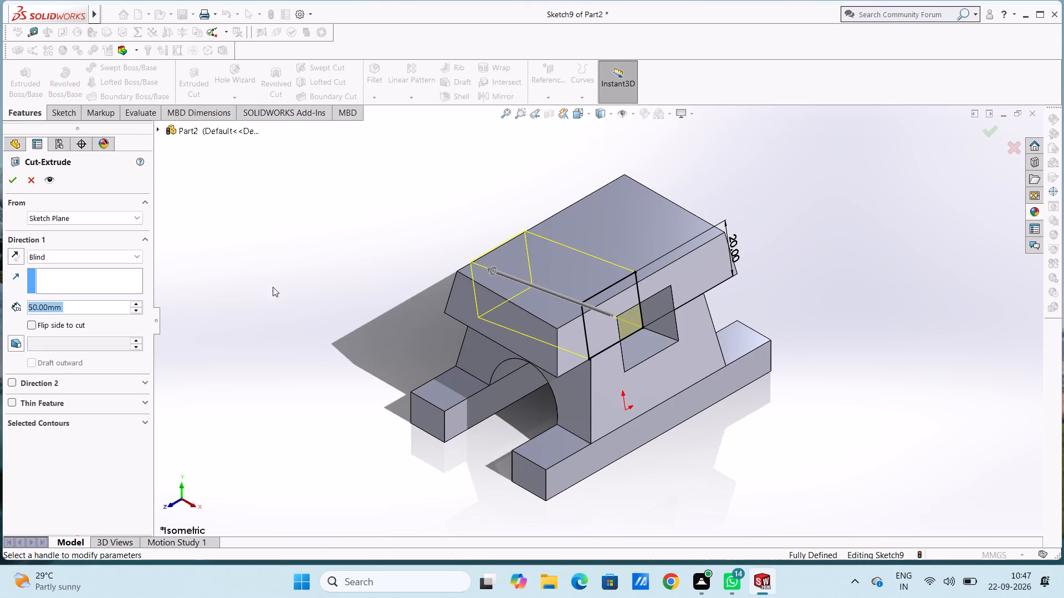
middle_click_drag(304, 373, 364, 202)
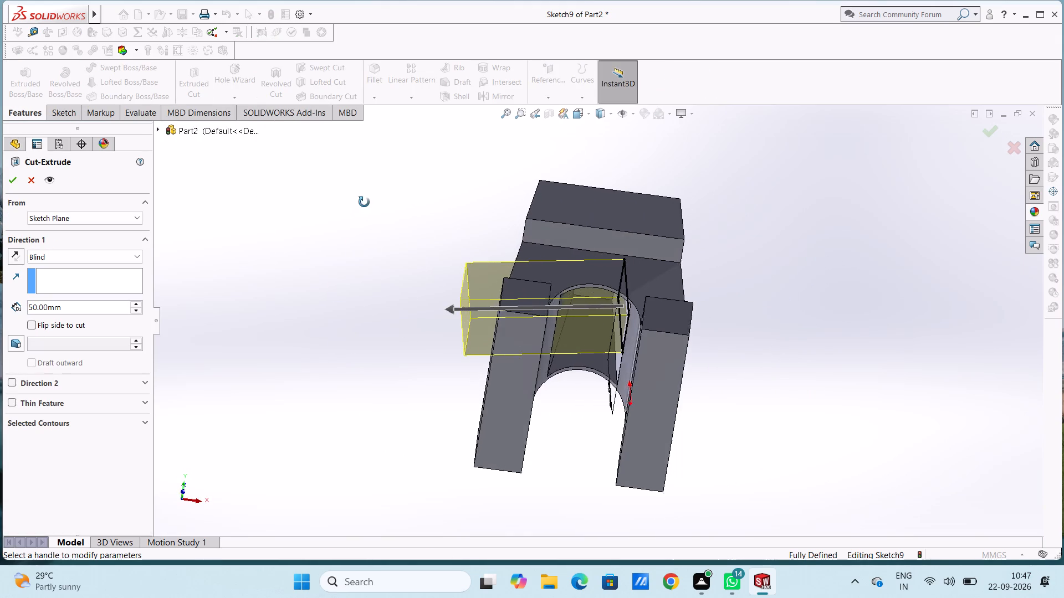
middle_click_drag(364, 202, 363, 155)
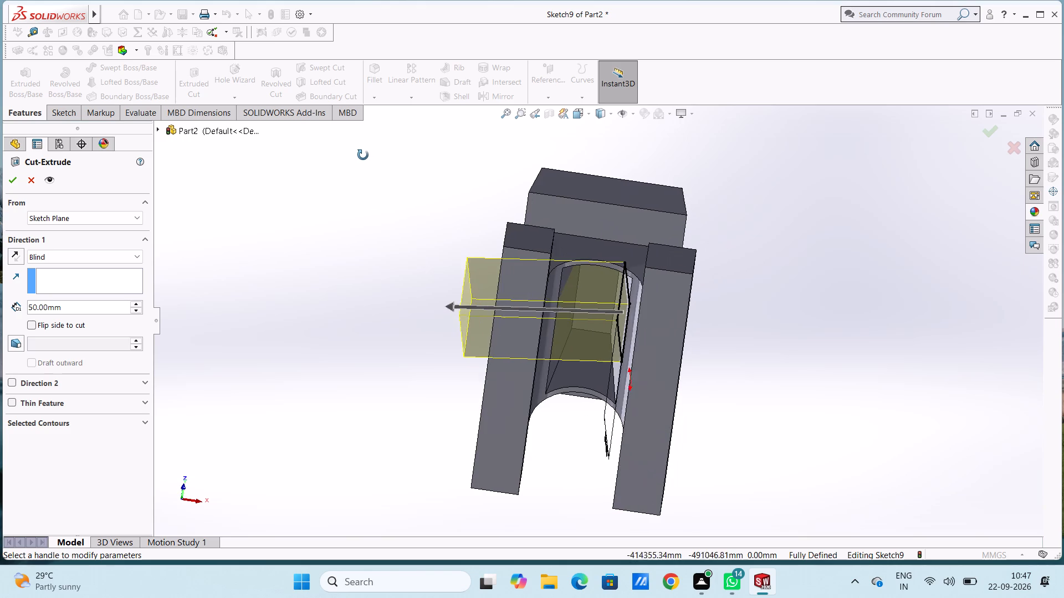
middle_click_drag(363, 155, 361, 155)
double_click(74, 306)
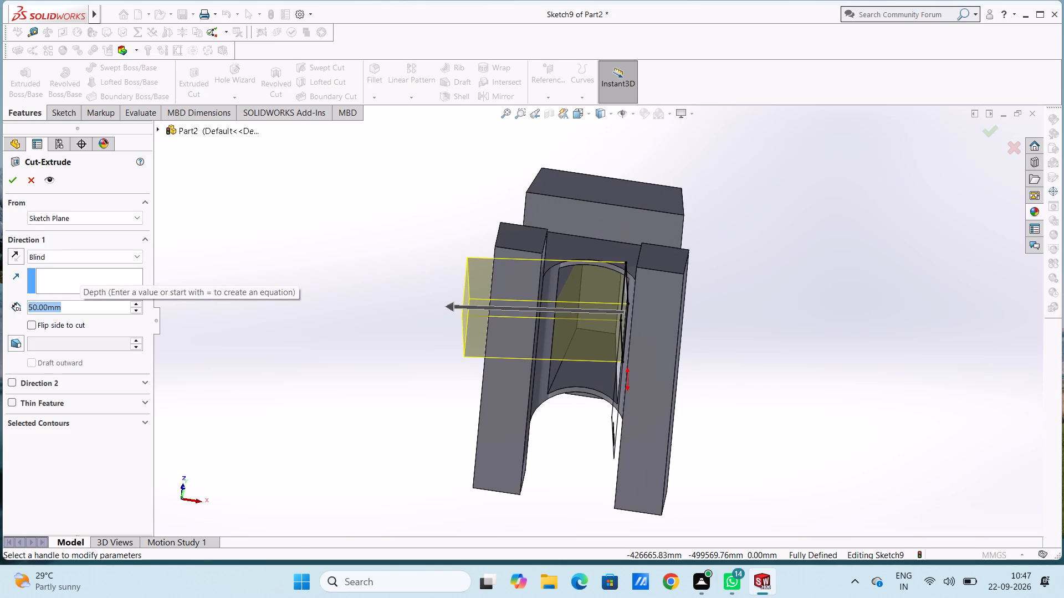
key("5")
key("Return")
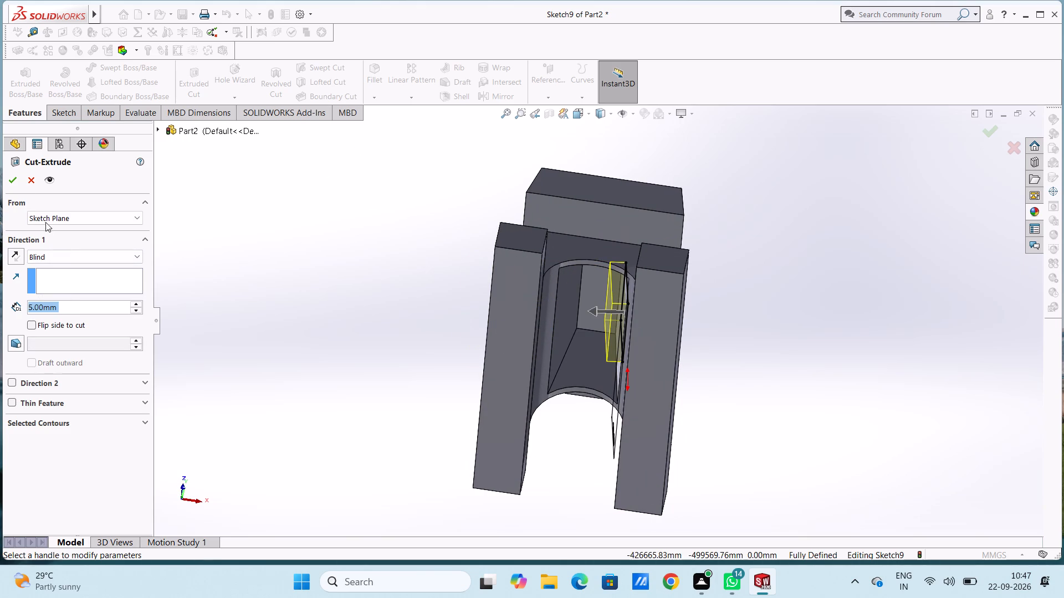
left_click(13, 179)
left_click(357, 311)
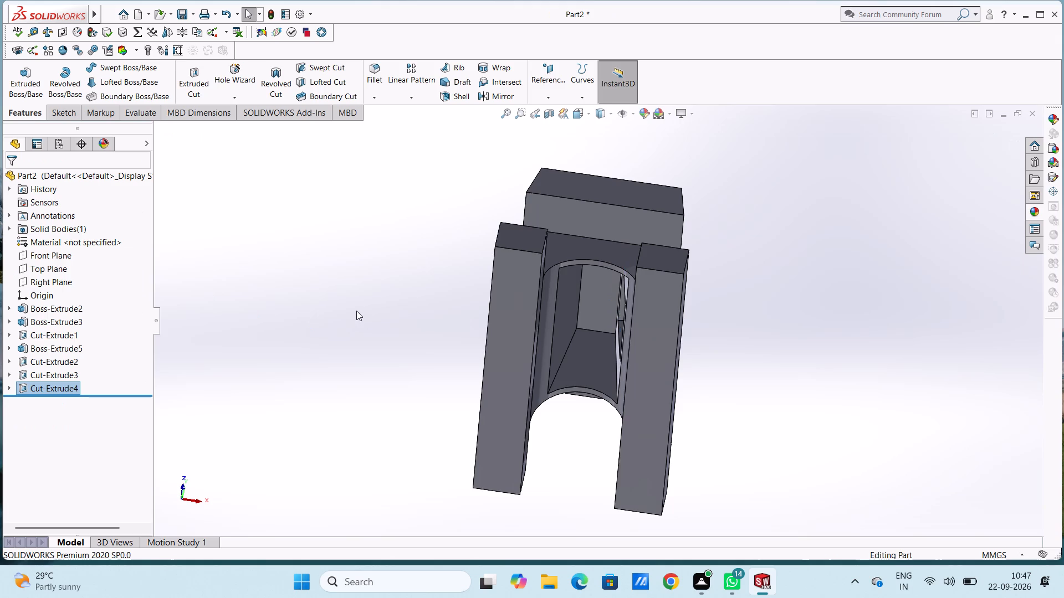
On the top block's side face opposite the pocket, start a sketch and draw a 24 mm vertical line up from the origin.
middle_click_drag(355, 285, 204, 306)
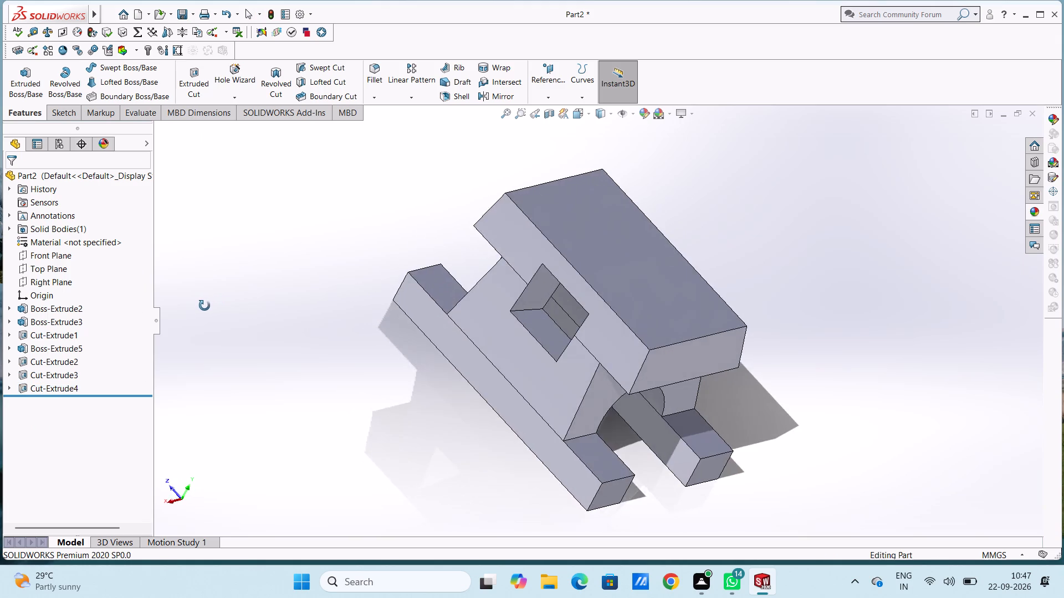
middle_click_drag(204, 306, 387, 312)
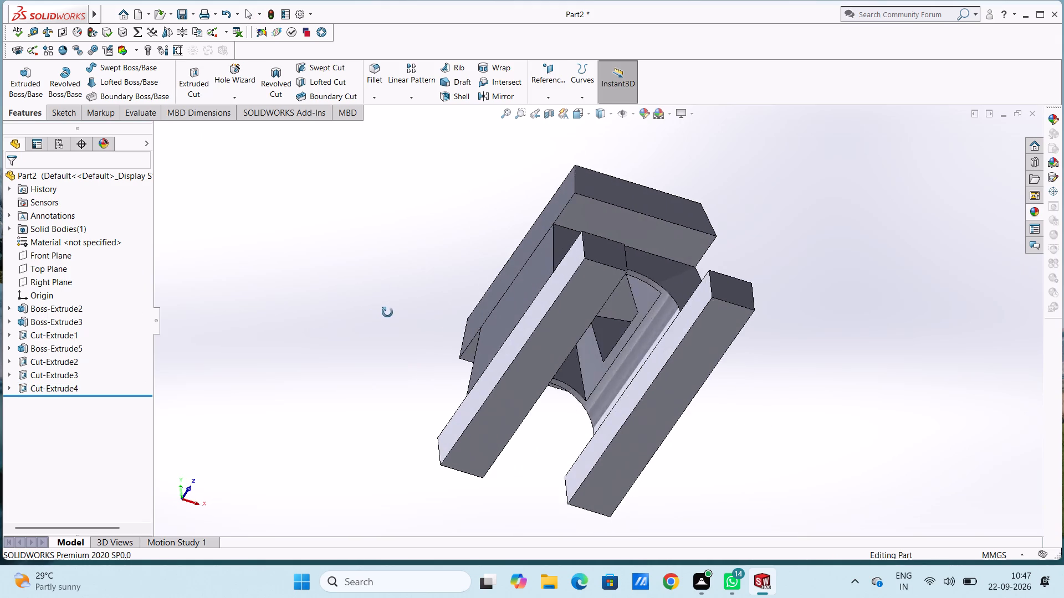
middle_click_drag(387, 312, 239, 311)
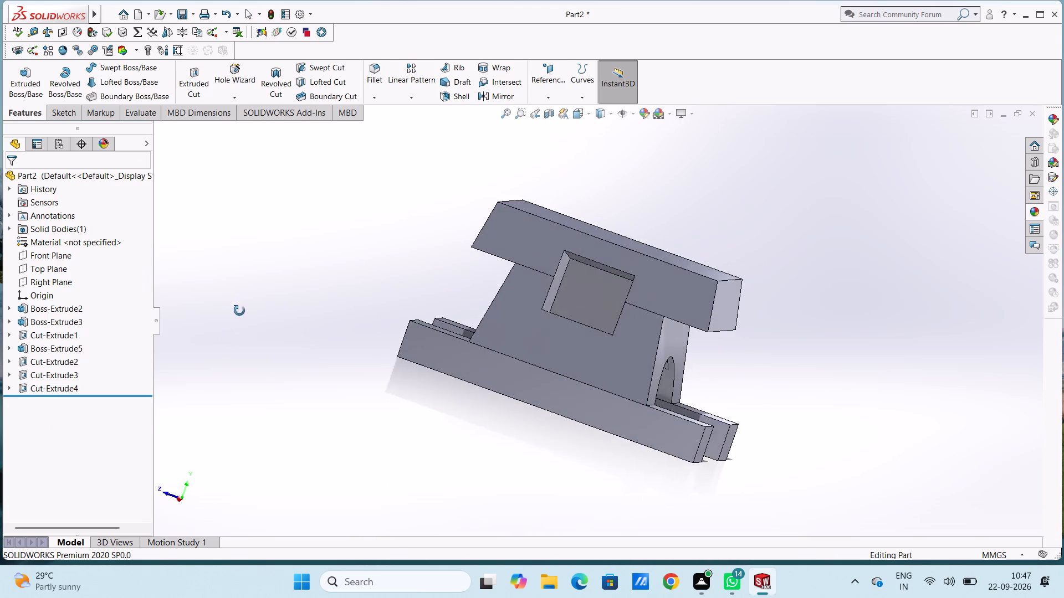
middle_click_drag(239, 311, 253, 320)
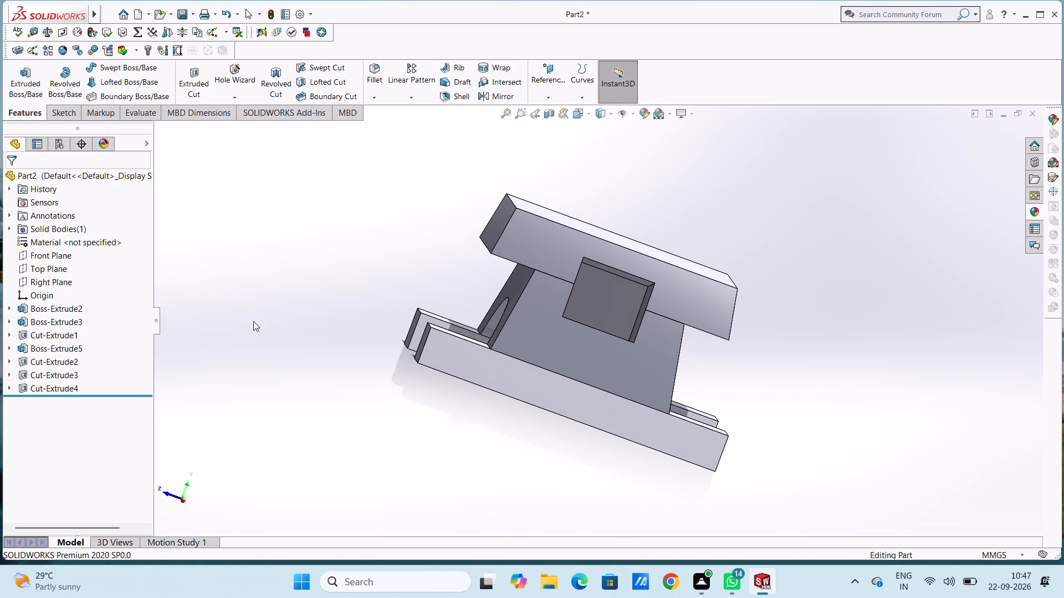
key("ctrl+3")
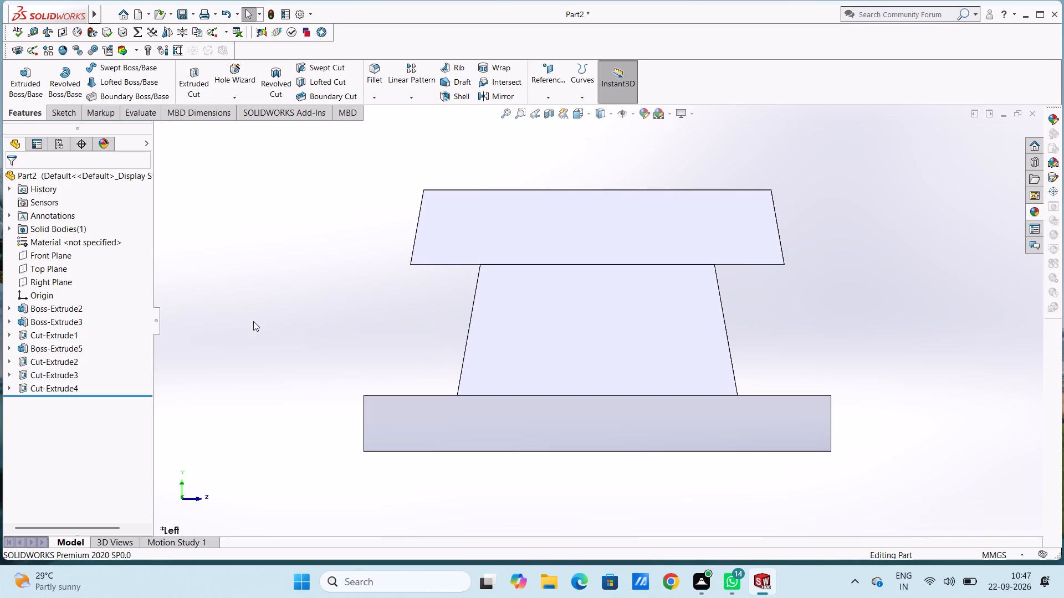
left_click(586, 219)
left_click(638, 191)
left_click(543, 163)
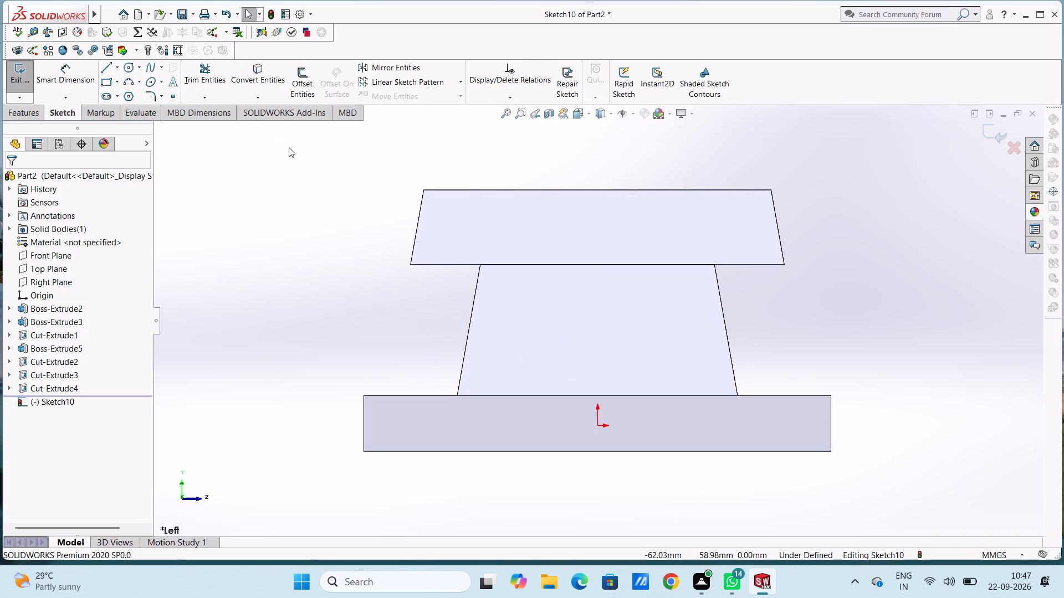
left_click(108, 69)
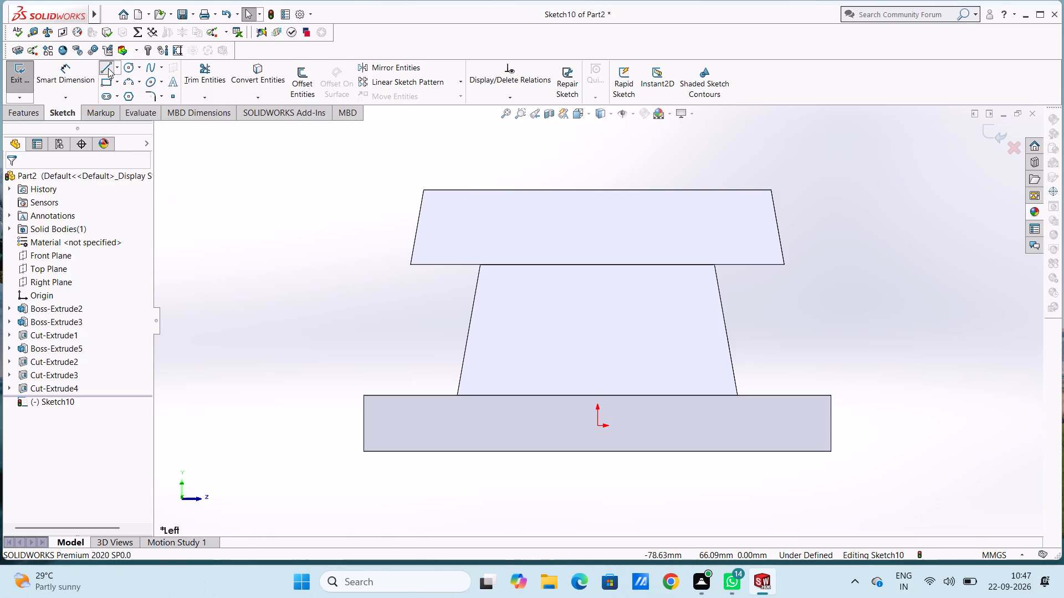
left_click(597, 425)
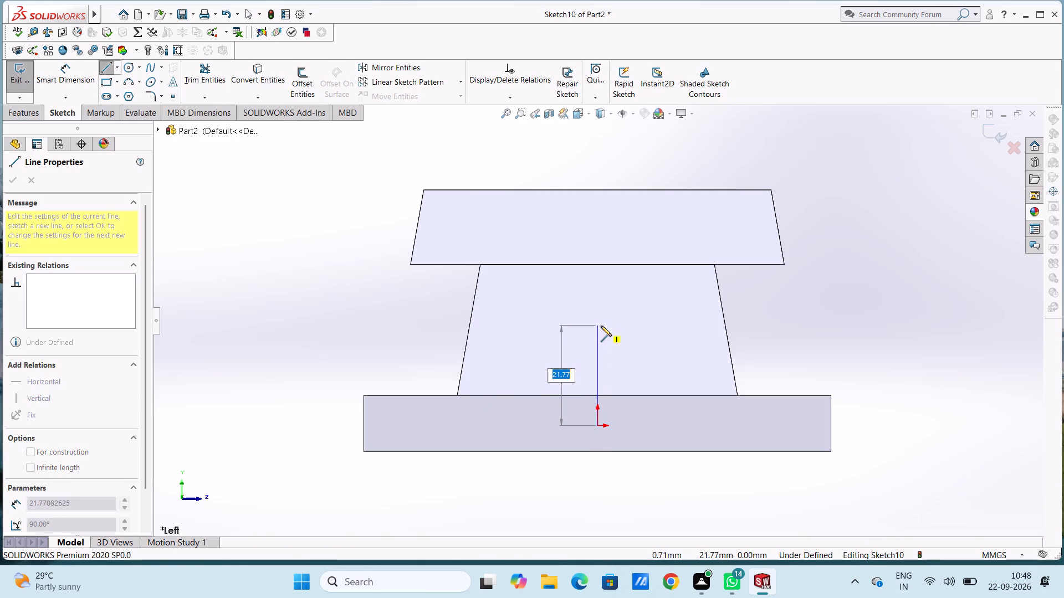
type("24")
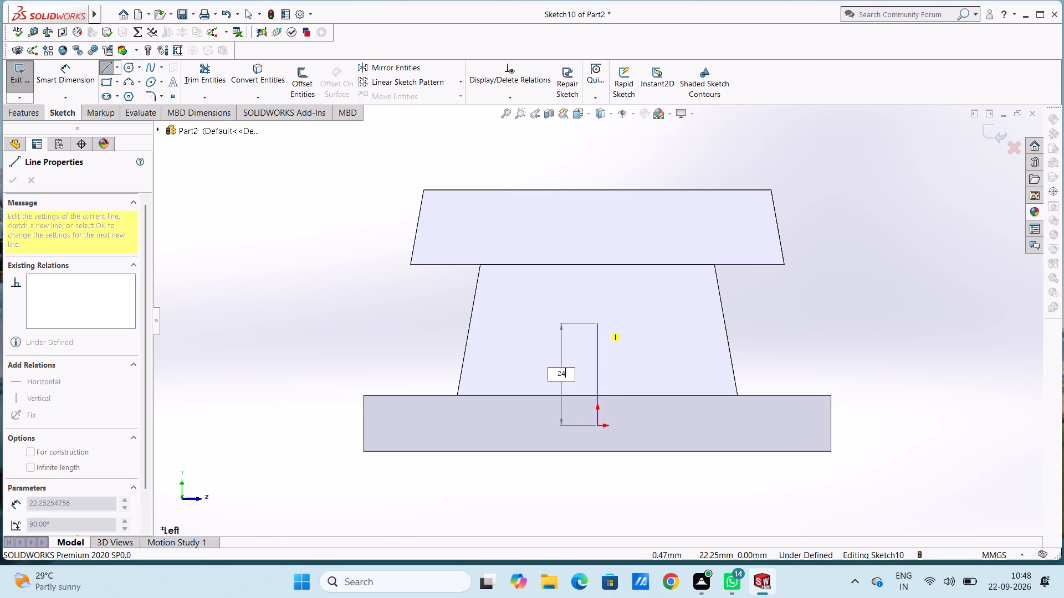
key("Return")
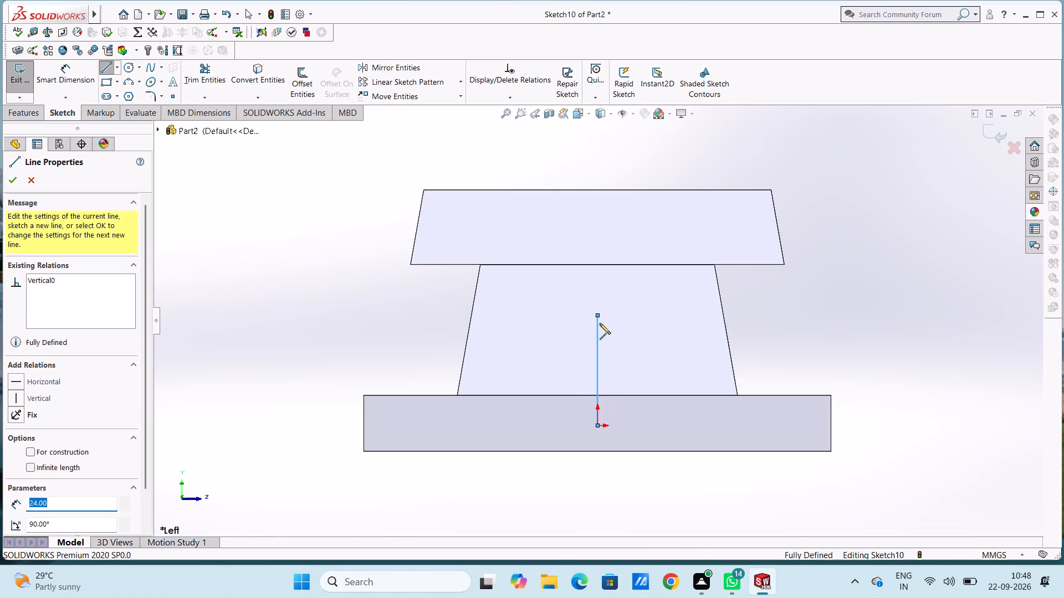
key("Escape")
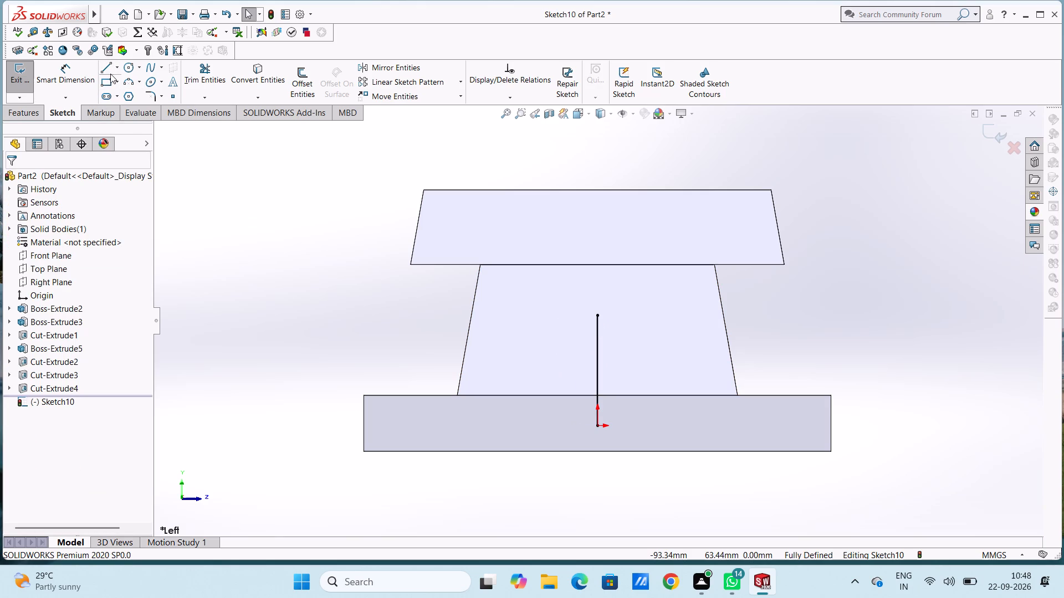
Draw a horizontal midpoint line centred on the vertical line's upper end, extending 12 mm to each side.
left_click(115, 68)
left_click(126, 105)
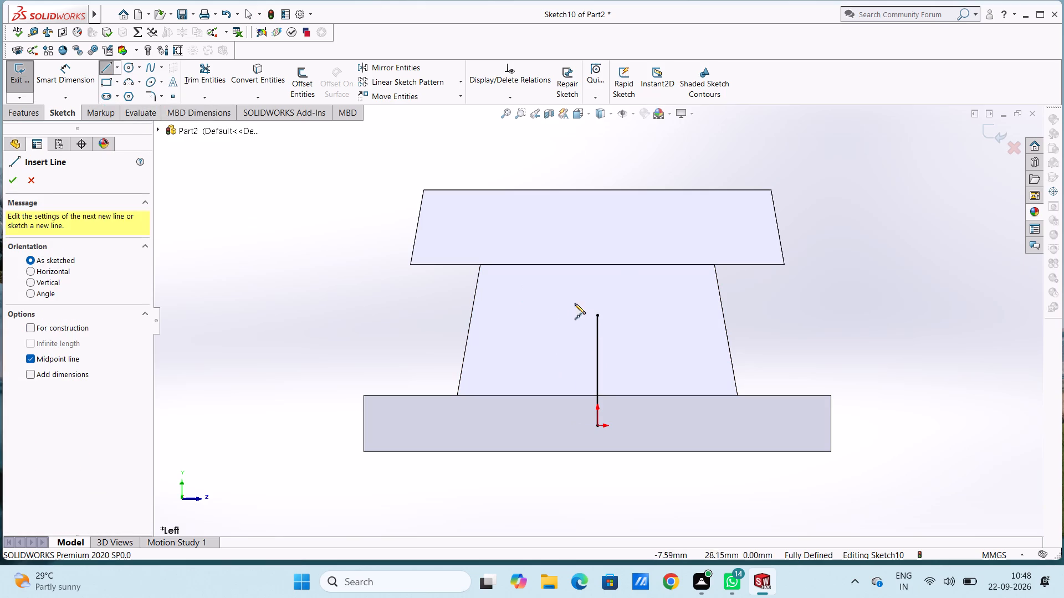
left_click(598, 315)
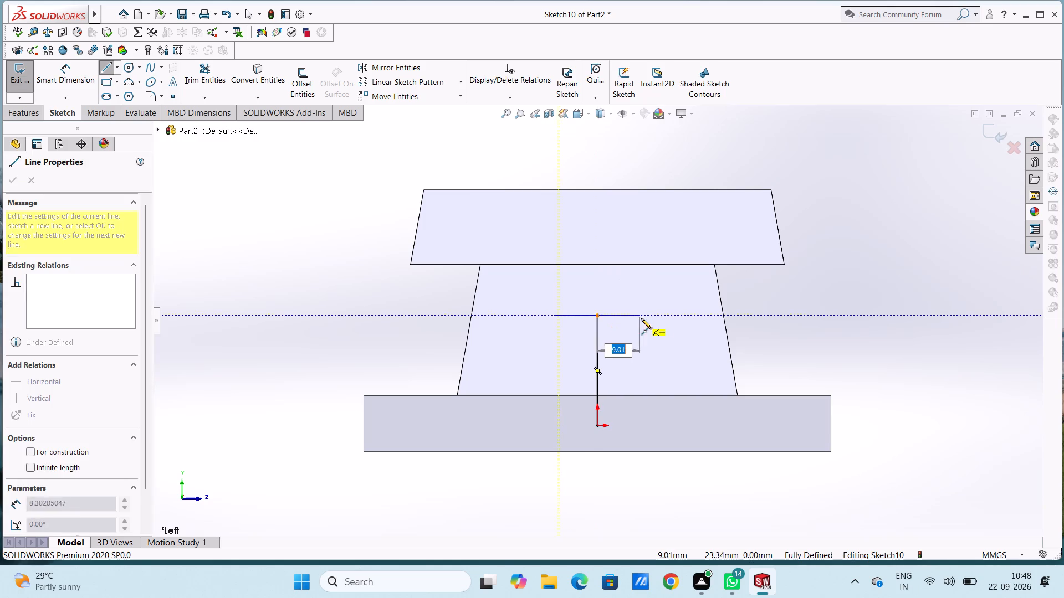
type("12")
key("Return")
key("Escape")
key("Escape")
key("Escape")
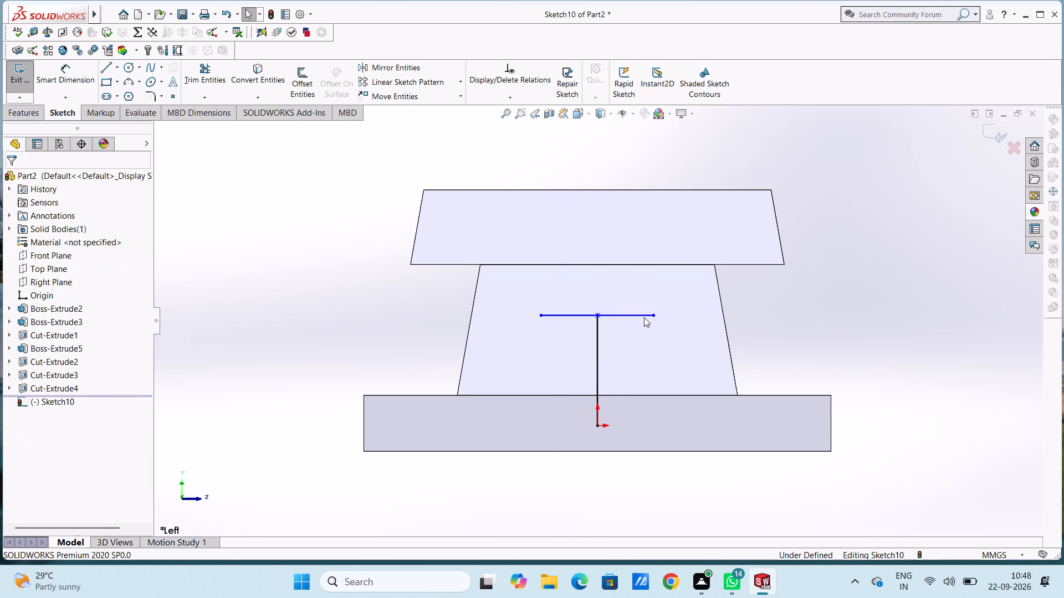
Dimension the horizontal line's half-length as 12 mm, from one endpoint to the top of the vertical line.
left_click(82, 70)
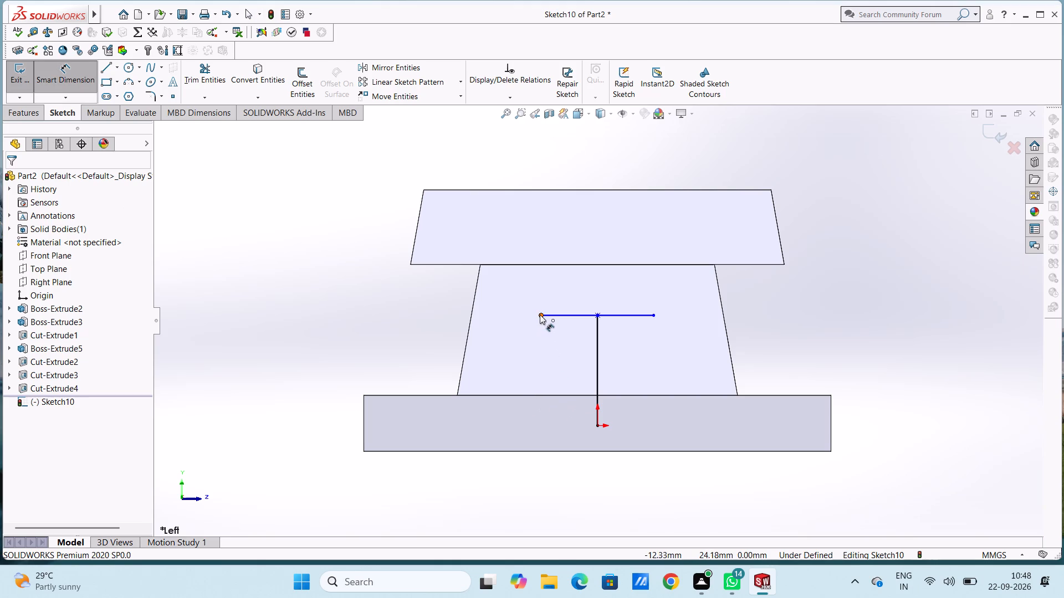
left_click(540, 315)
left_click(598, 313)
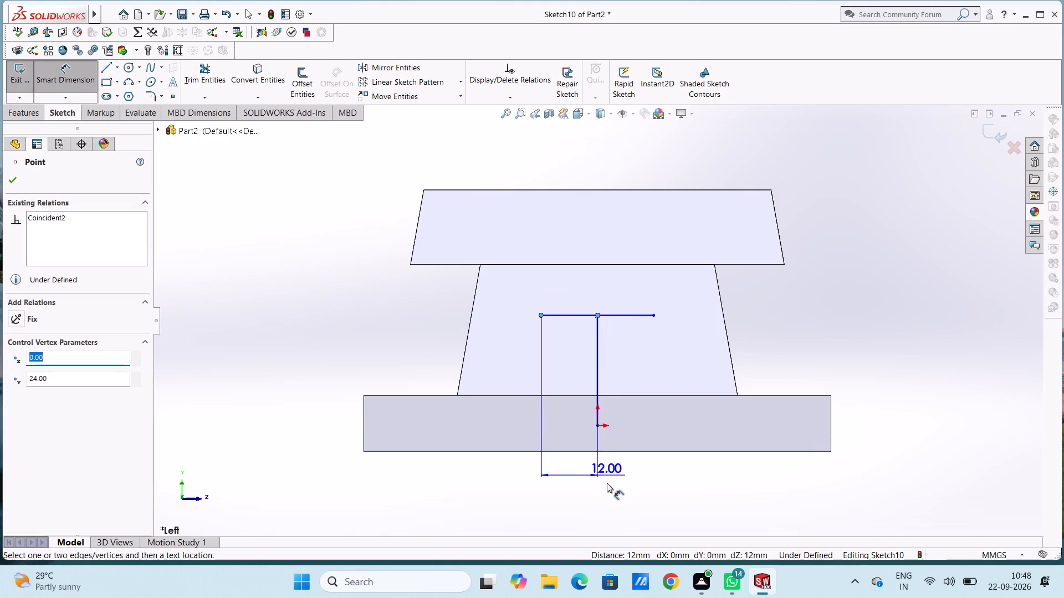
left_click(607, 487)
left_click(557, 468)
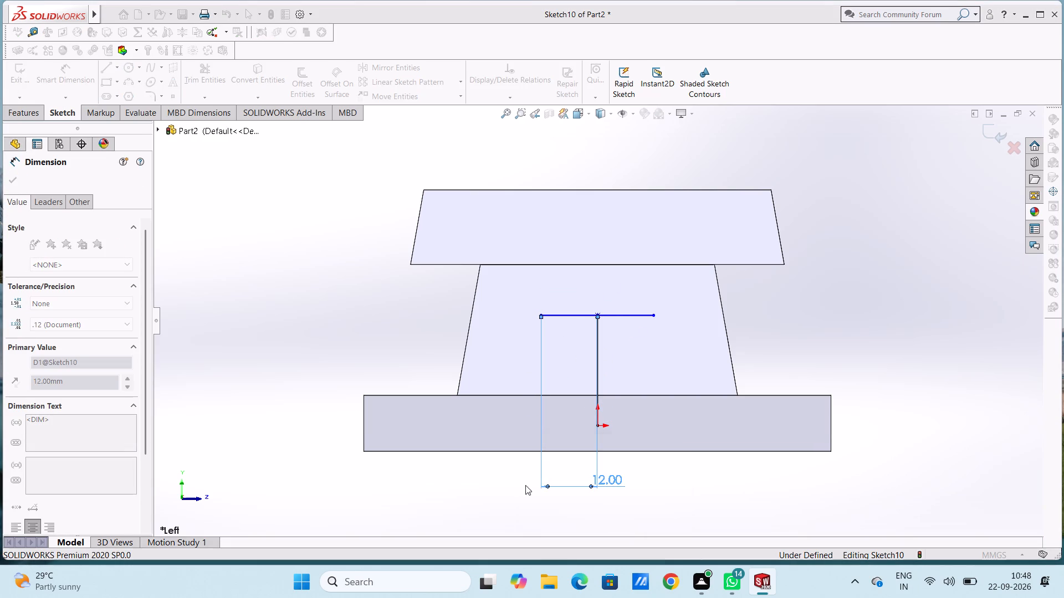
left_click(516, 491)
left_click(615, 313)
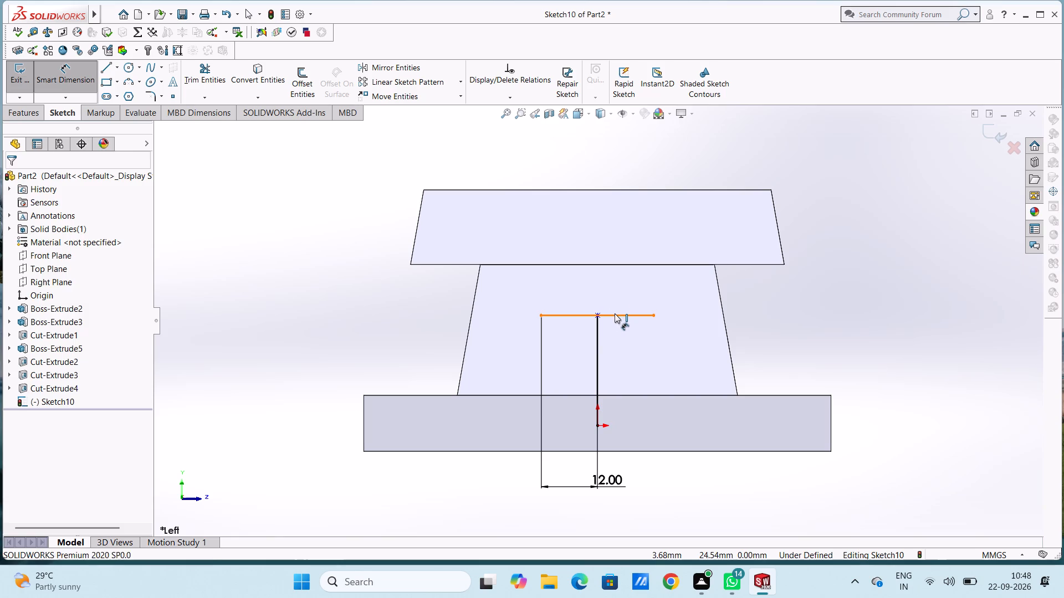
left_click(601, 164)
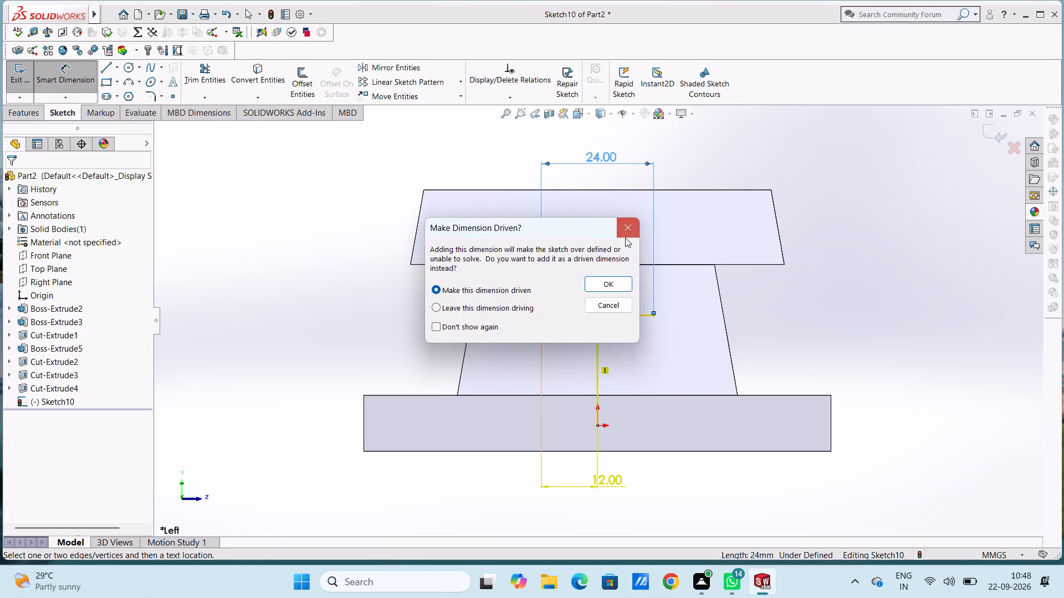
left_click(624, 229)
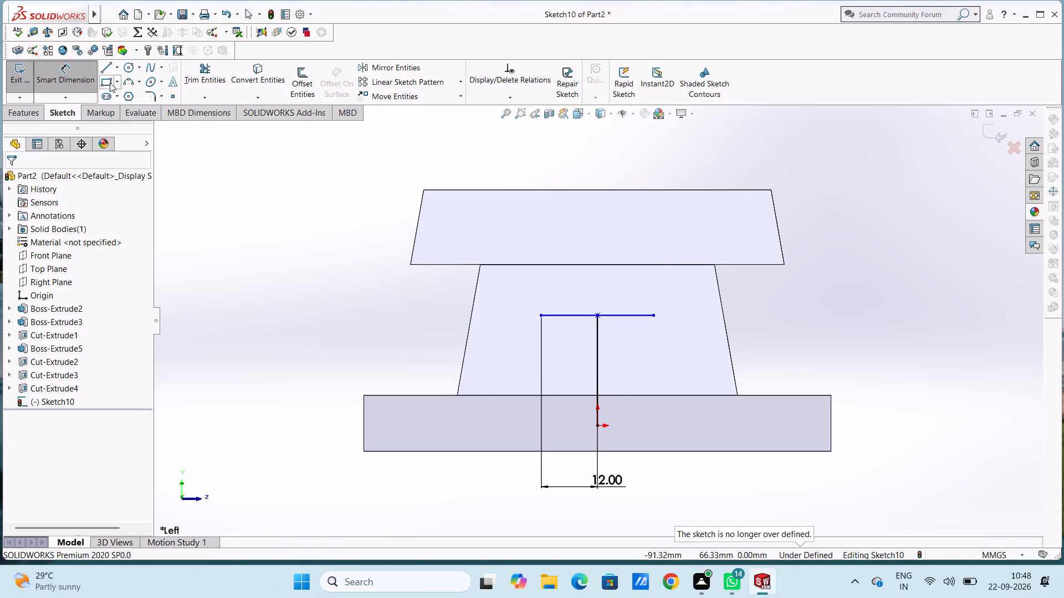
Sketch a corner rectangle 24 mm wide and 20 mm high, rising from the end of the horizontal line.
left_click(109, 81)
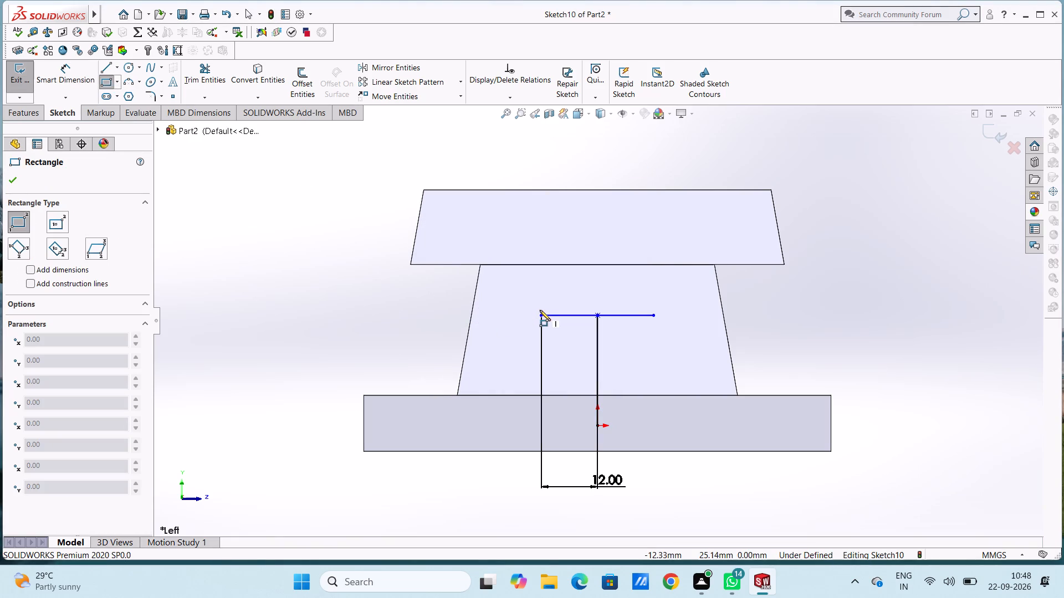
left_click(540, 315)
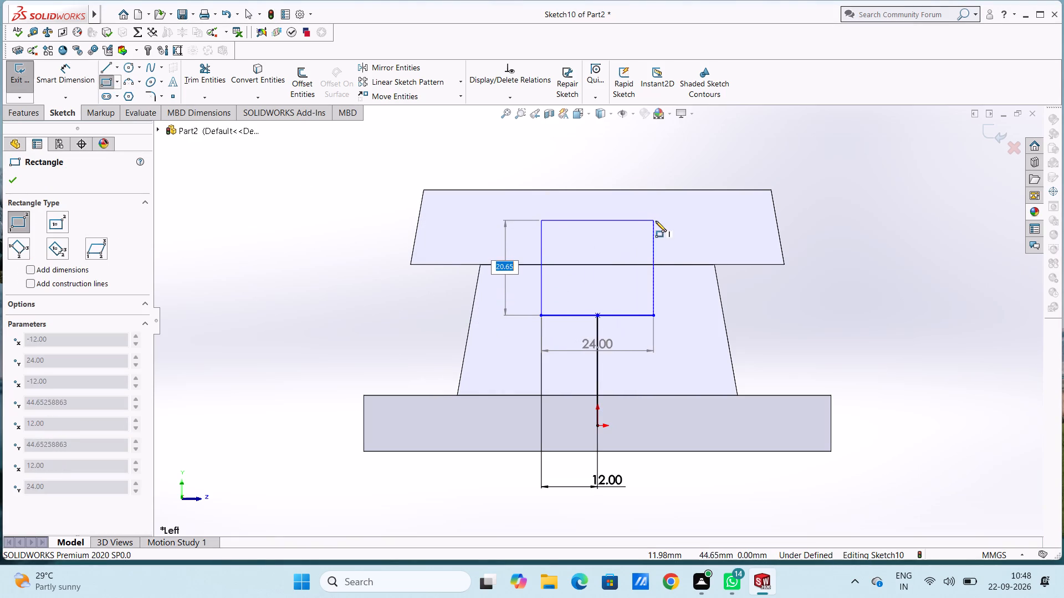
type("20")
key("Return")
type("24")
key("Return")
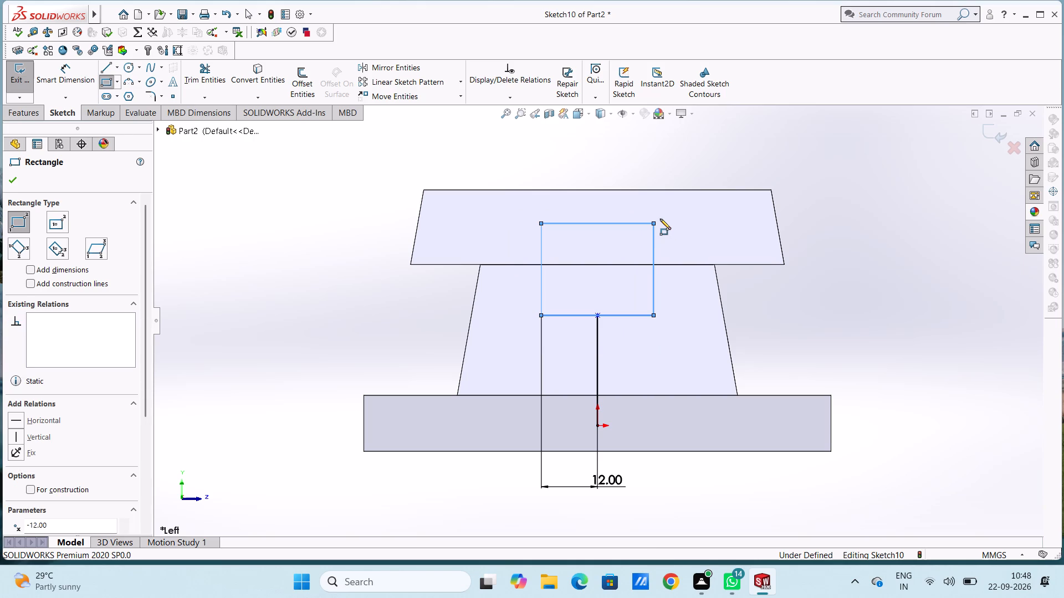
key("Escape")
key("Escape")
key("Escape")
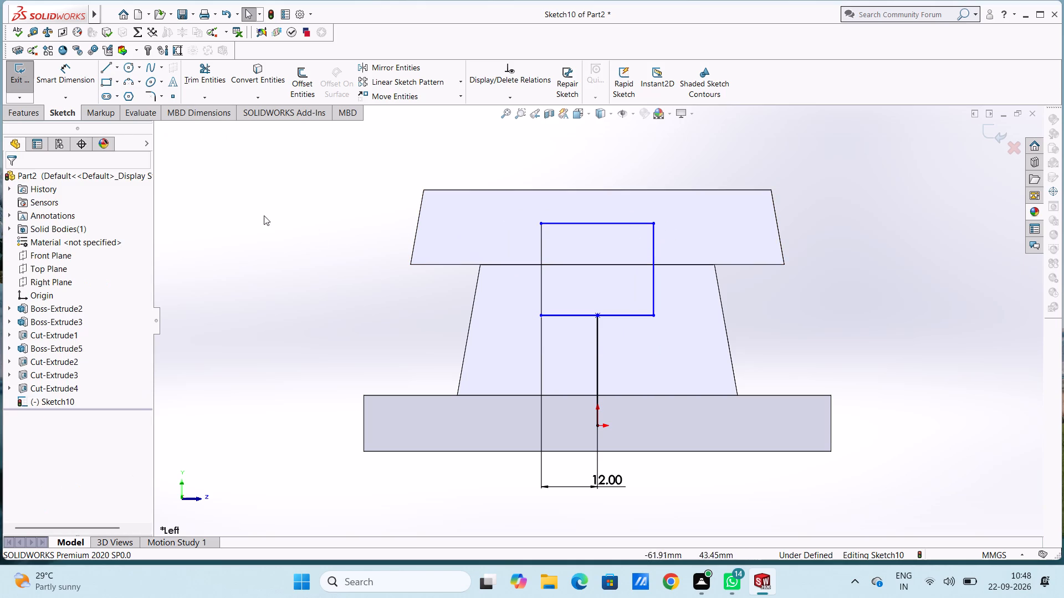
Dimension the rectangle's upper edge as 24 mm and its vertical side as 20 mm.
left_click(66, 92)
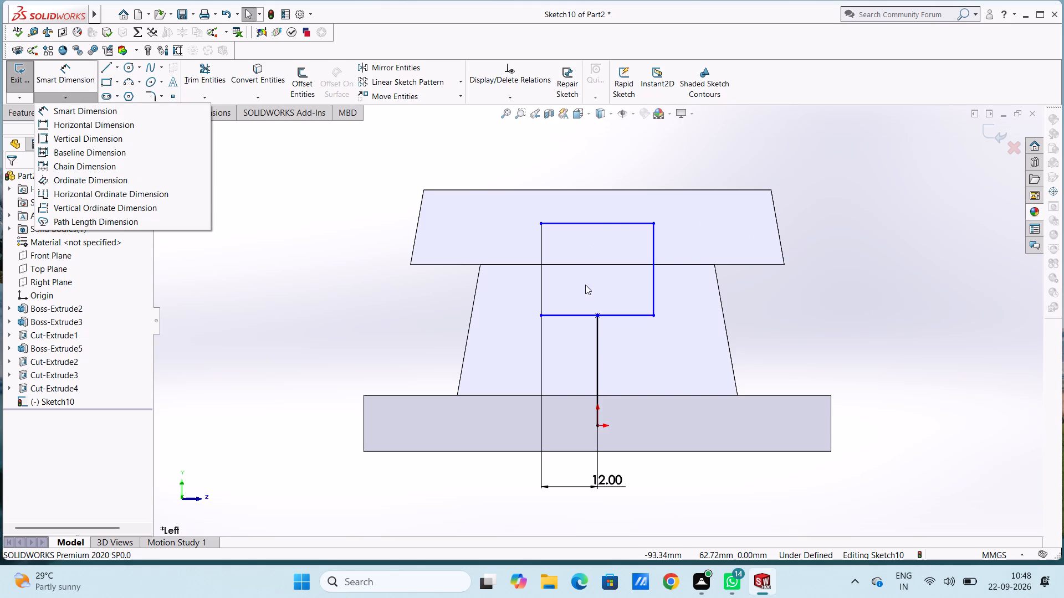
left_click(59, 62)
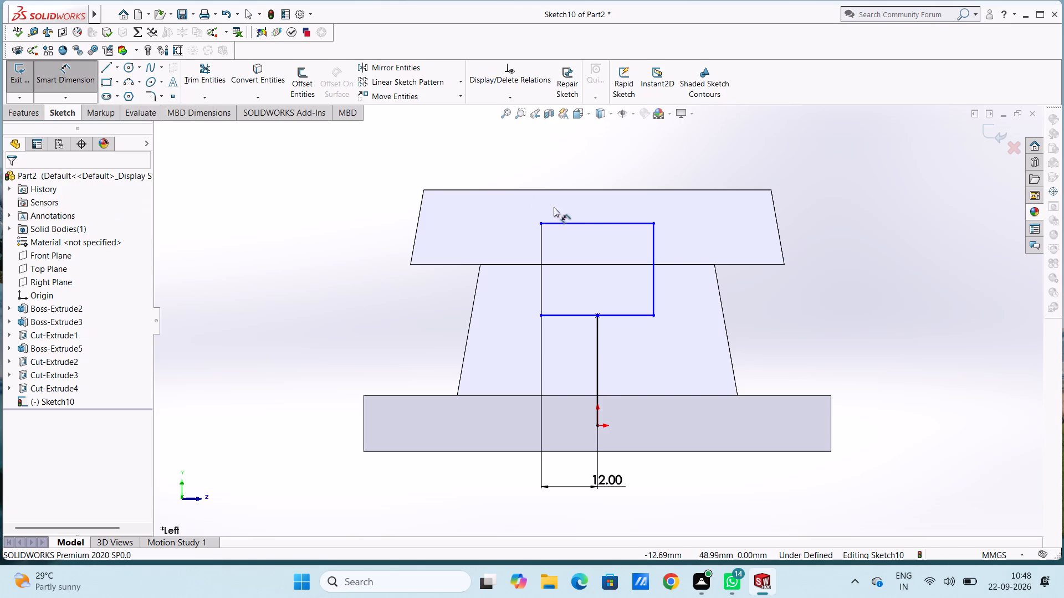
left_click(582, 223)
left_click(585, 145)
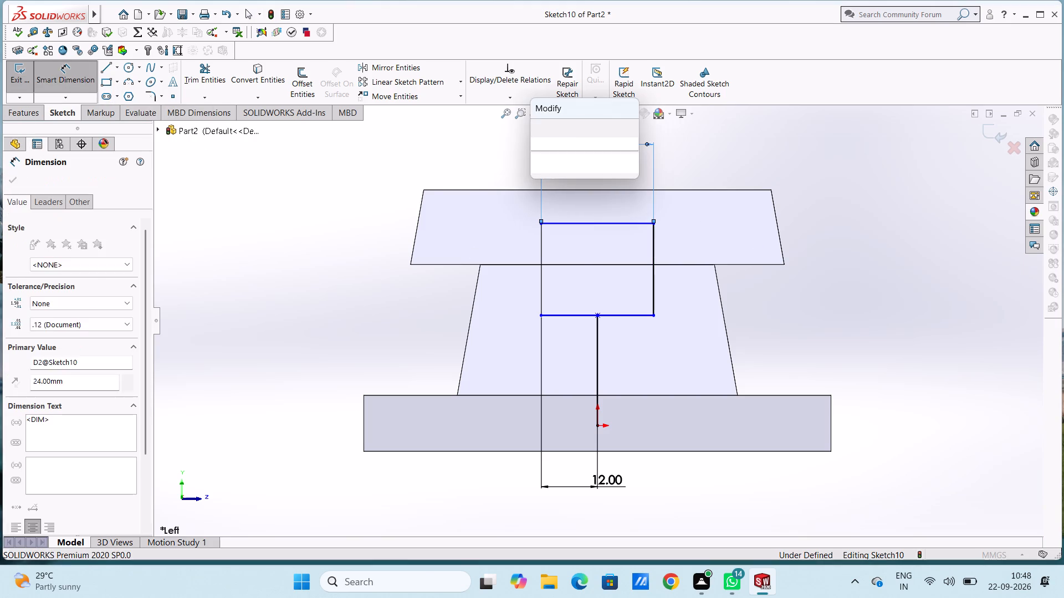
left_click(539, 128)
left_click(448, 147)
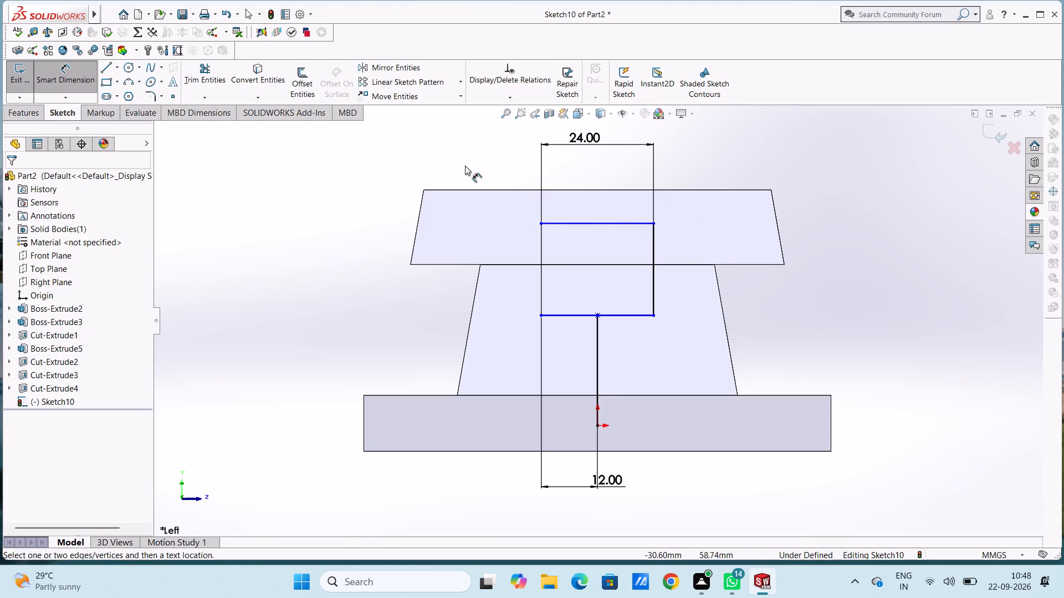
left_click(653, 248)
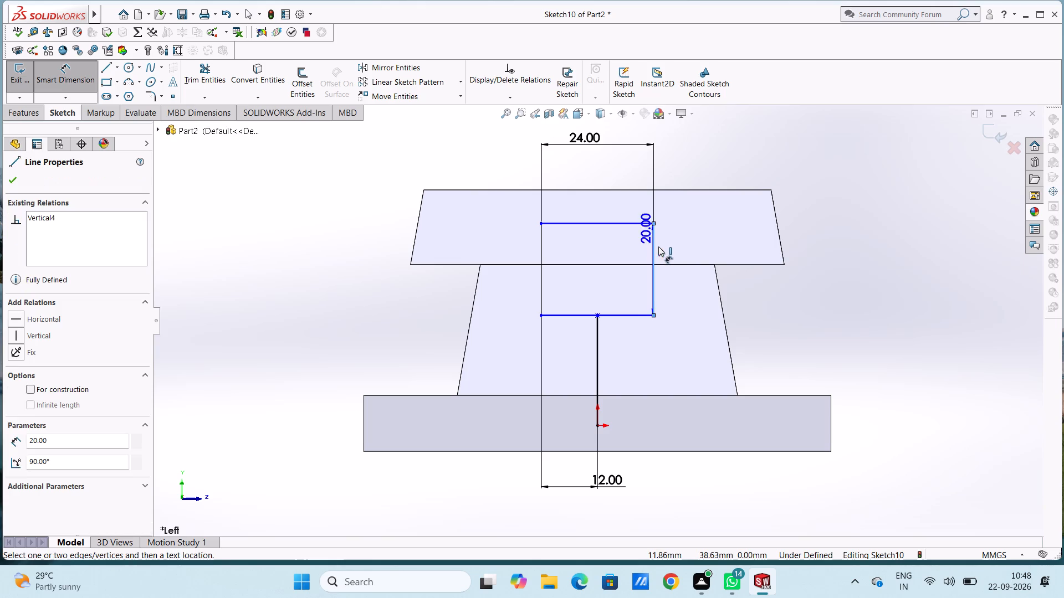
left_click(890, 237)
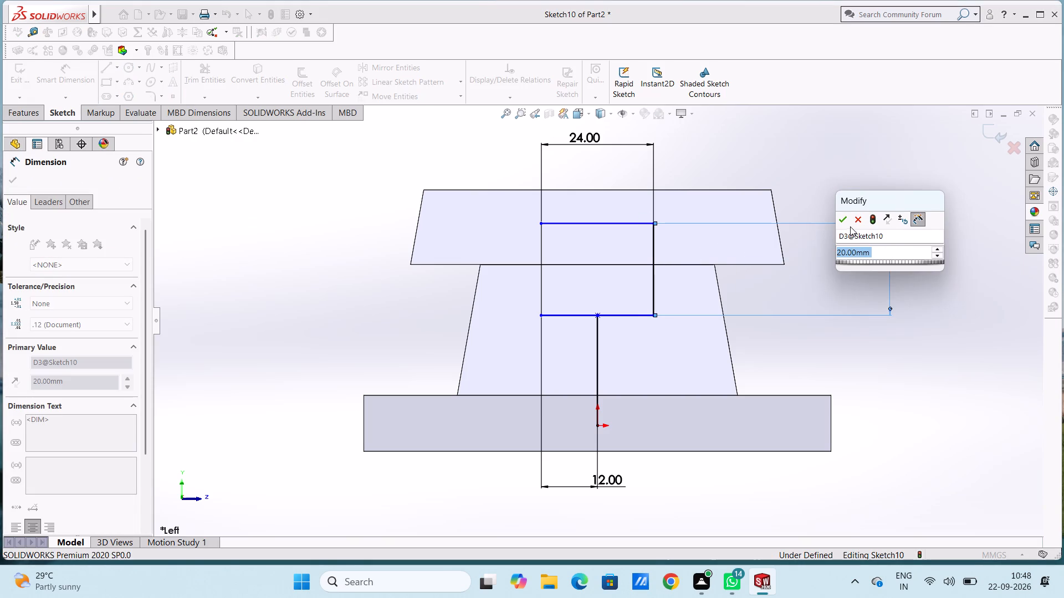
left_click(842, 223)
left_click(850, 167)
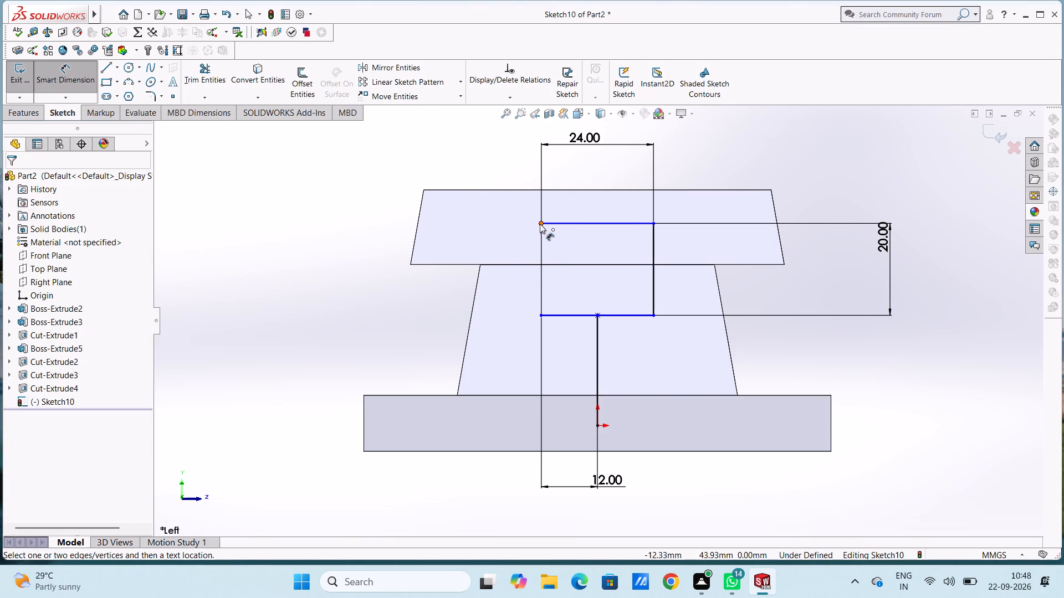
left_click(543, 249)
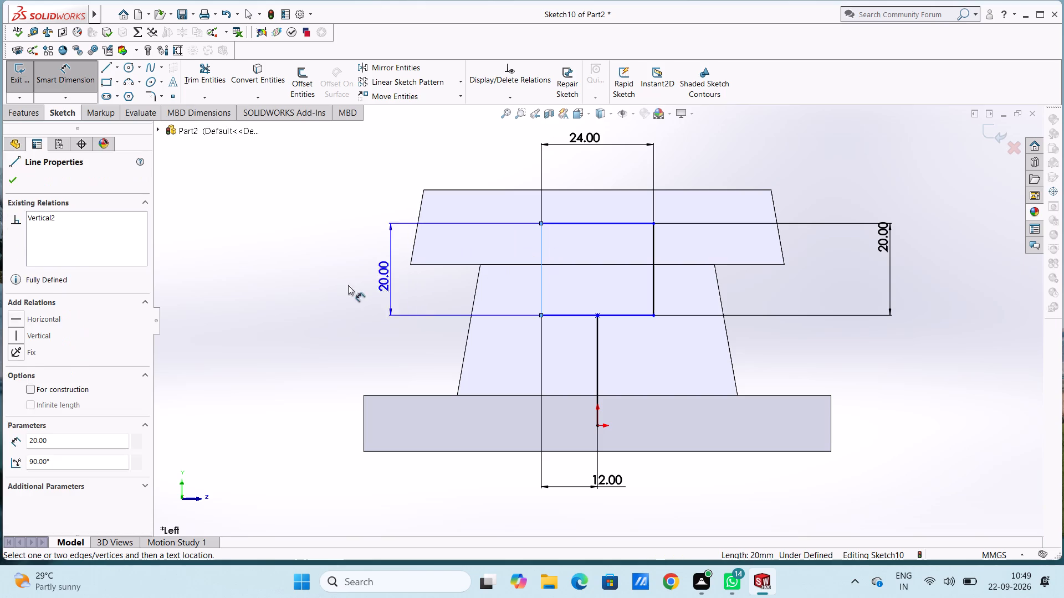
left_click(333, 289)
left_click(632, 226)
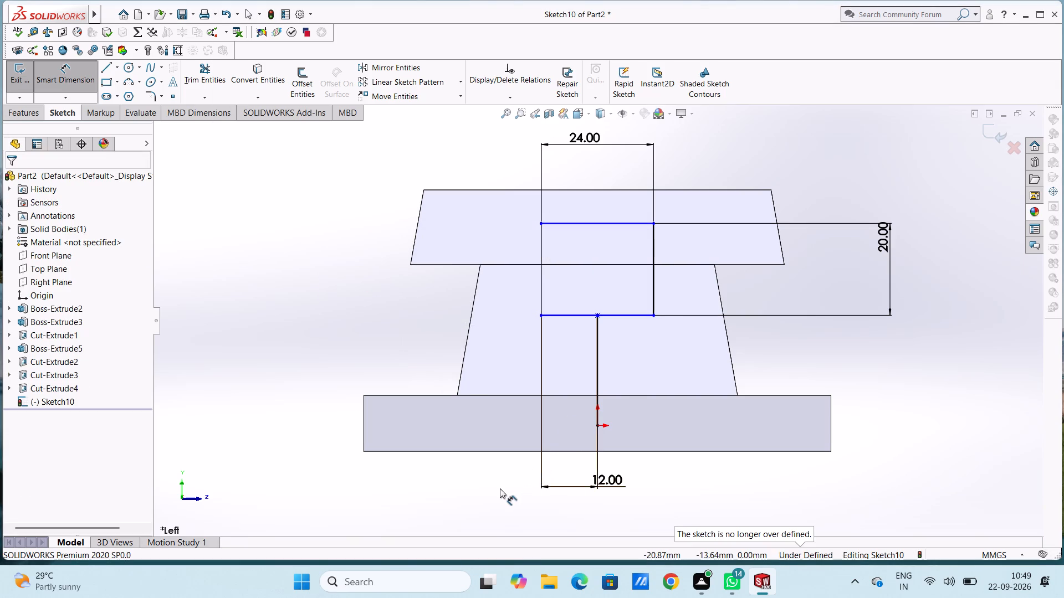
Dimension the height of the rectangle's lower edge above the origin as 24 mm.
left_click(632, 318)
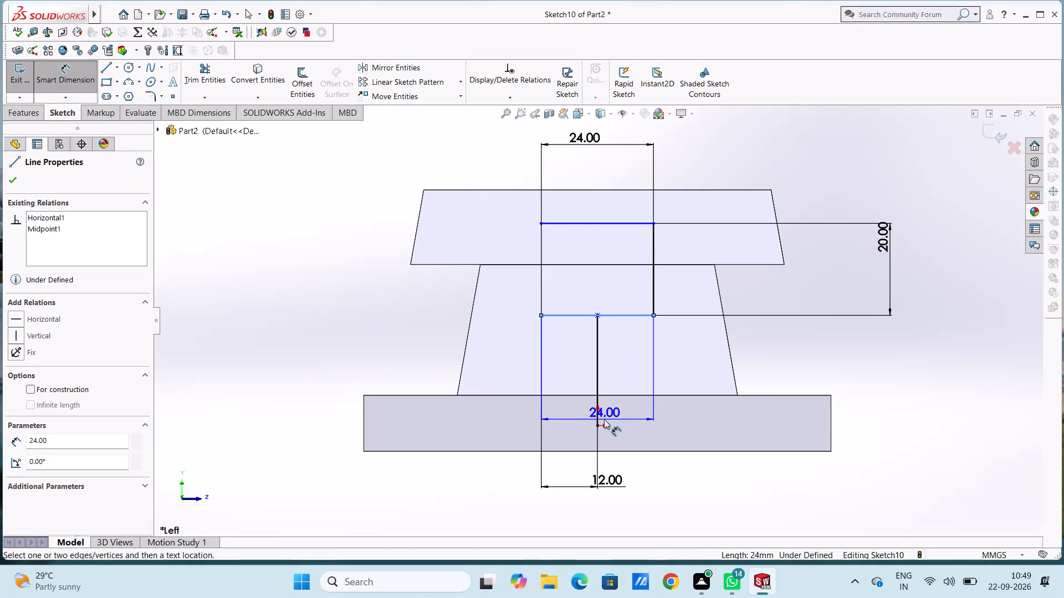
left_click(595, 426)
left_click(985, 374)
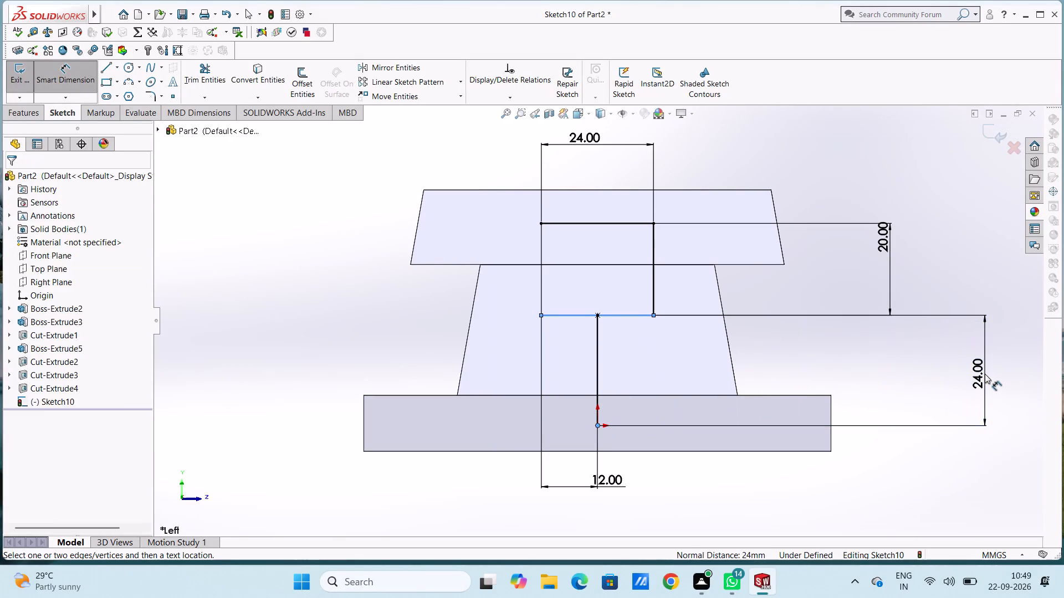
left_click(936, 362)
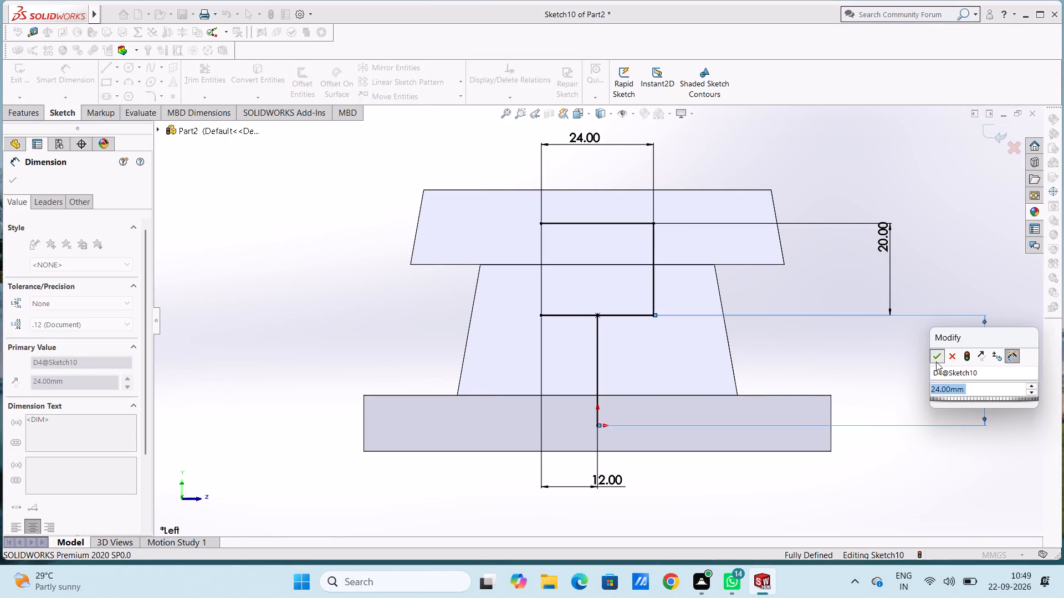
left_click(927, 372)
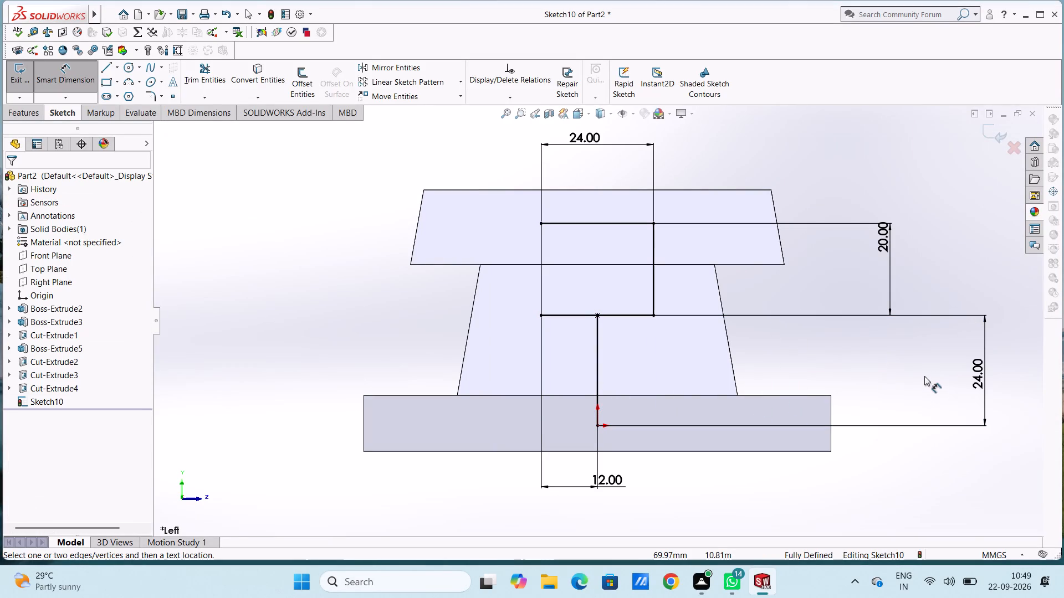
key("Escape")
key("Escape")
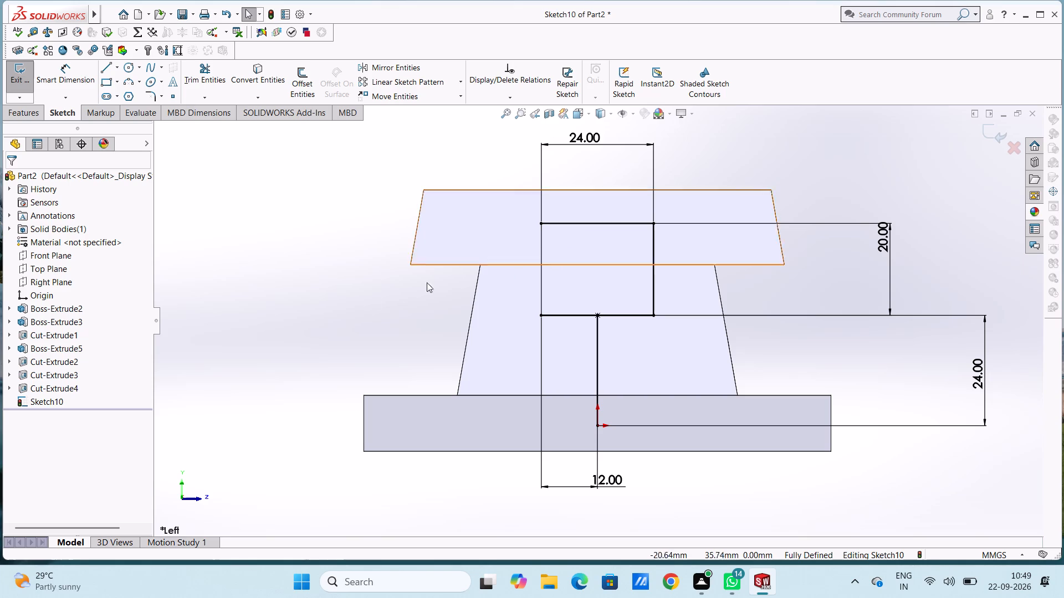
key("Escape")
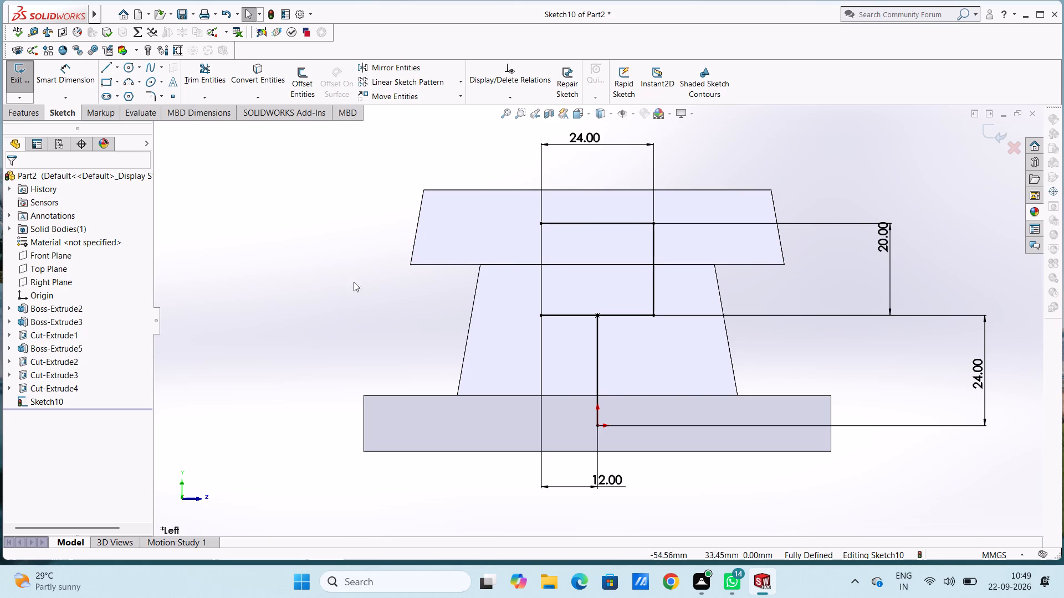
Delete the vertical line between the origin and the rectangle, including its associated dimensions.
left_click(595, 348)
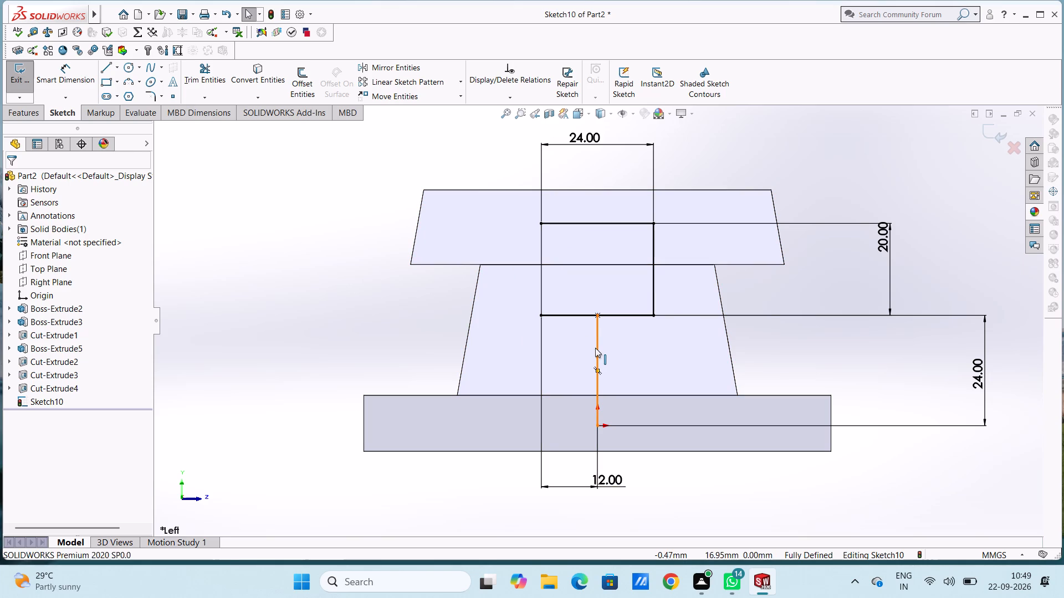
key("Delete")
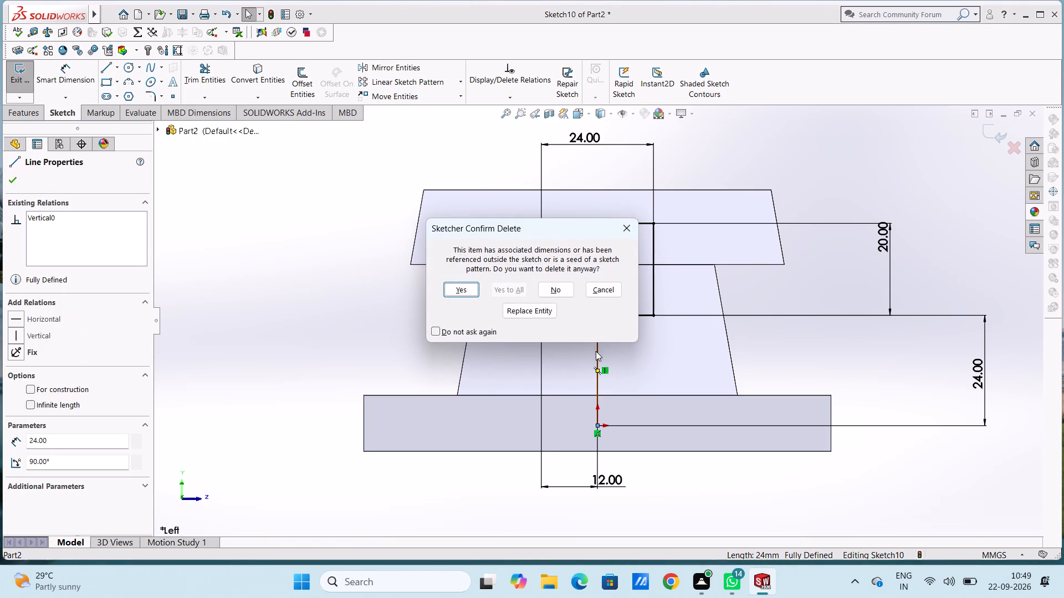
left_click(452, 294)
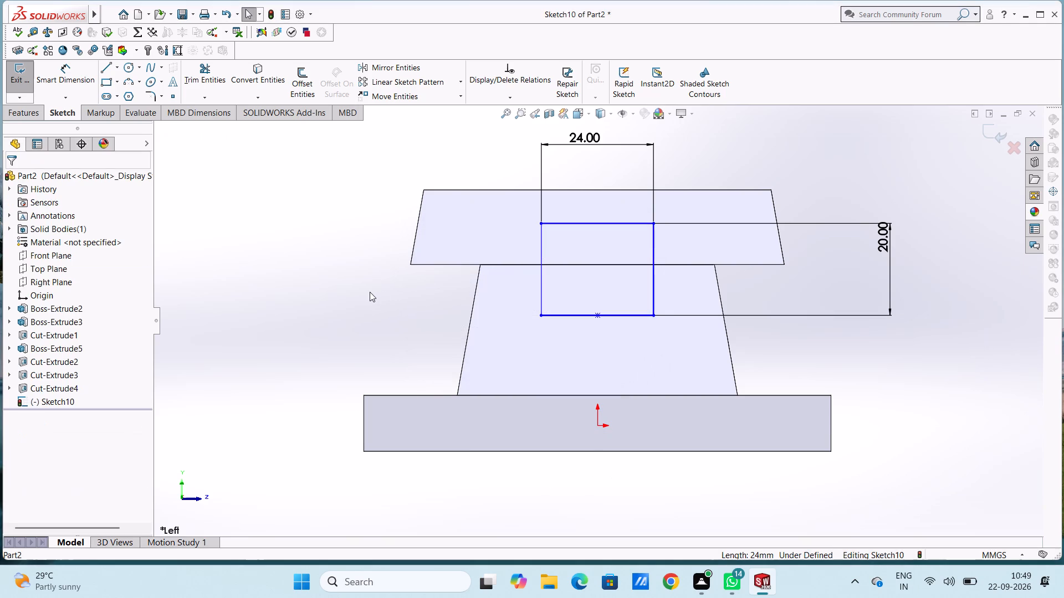
left_click(365, 292)
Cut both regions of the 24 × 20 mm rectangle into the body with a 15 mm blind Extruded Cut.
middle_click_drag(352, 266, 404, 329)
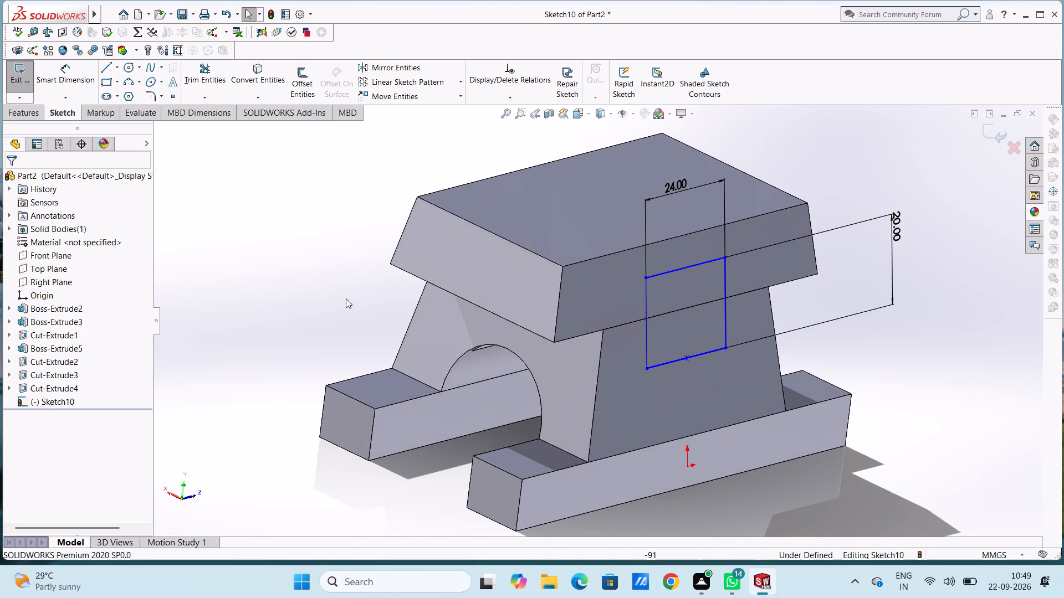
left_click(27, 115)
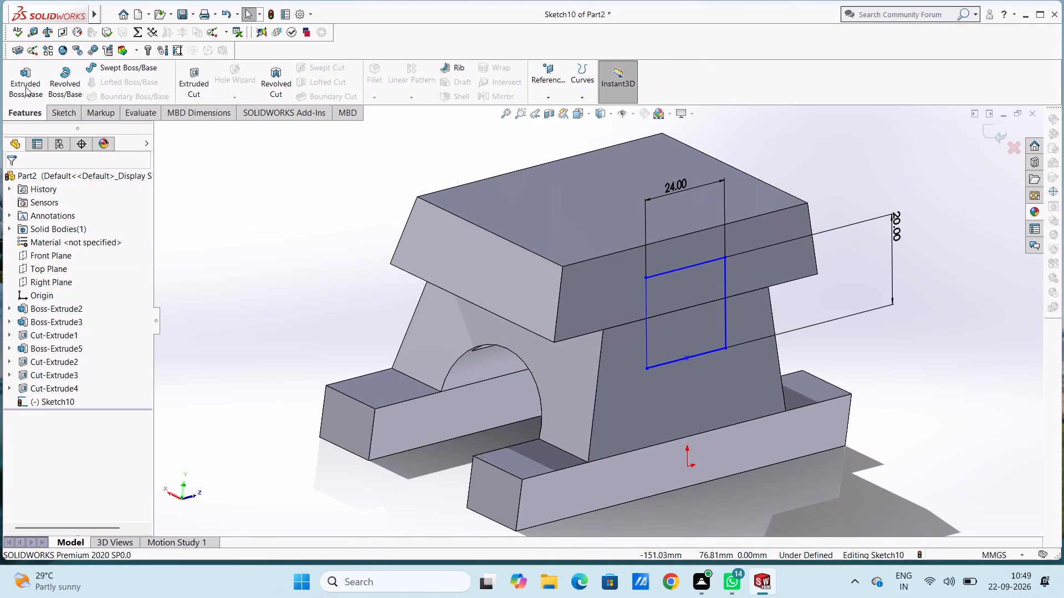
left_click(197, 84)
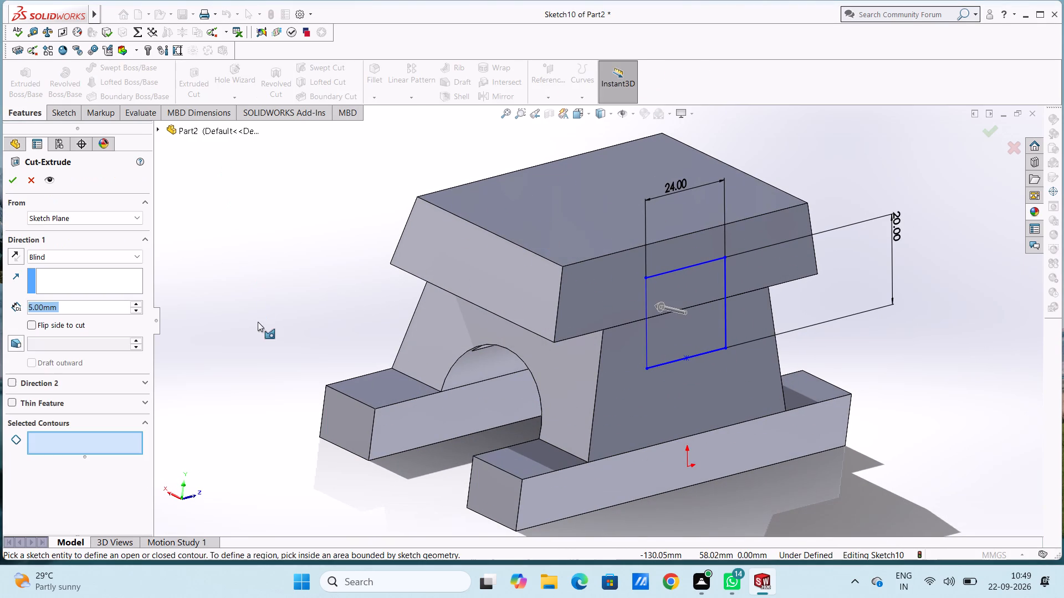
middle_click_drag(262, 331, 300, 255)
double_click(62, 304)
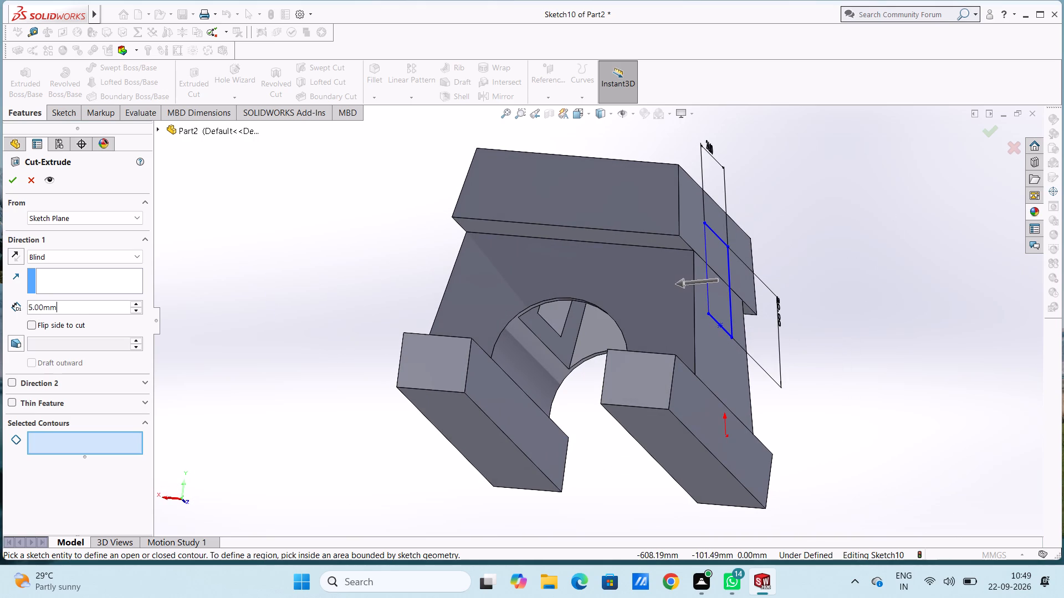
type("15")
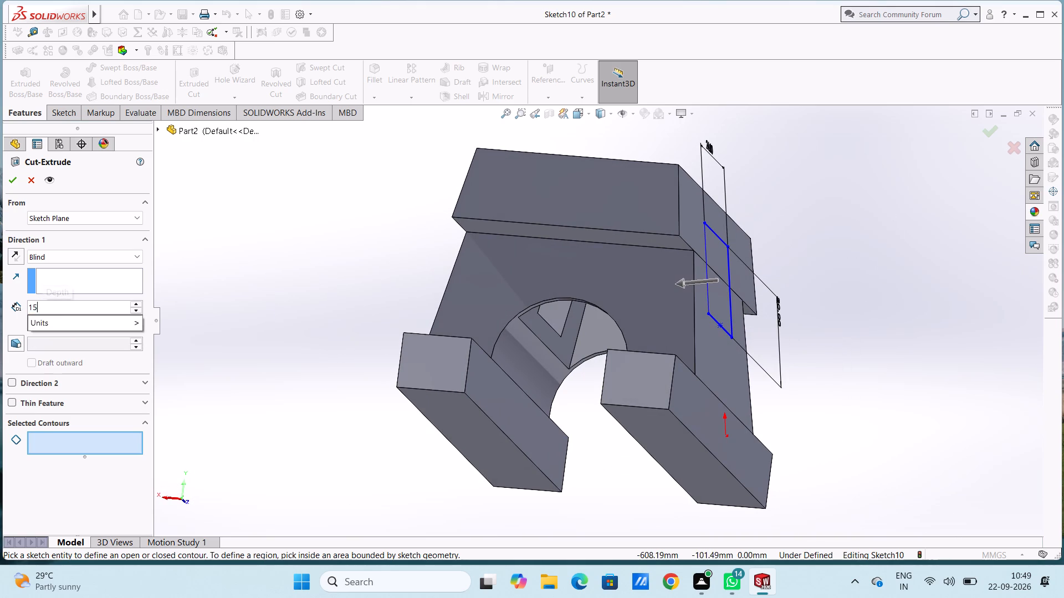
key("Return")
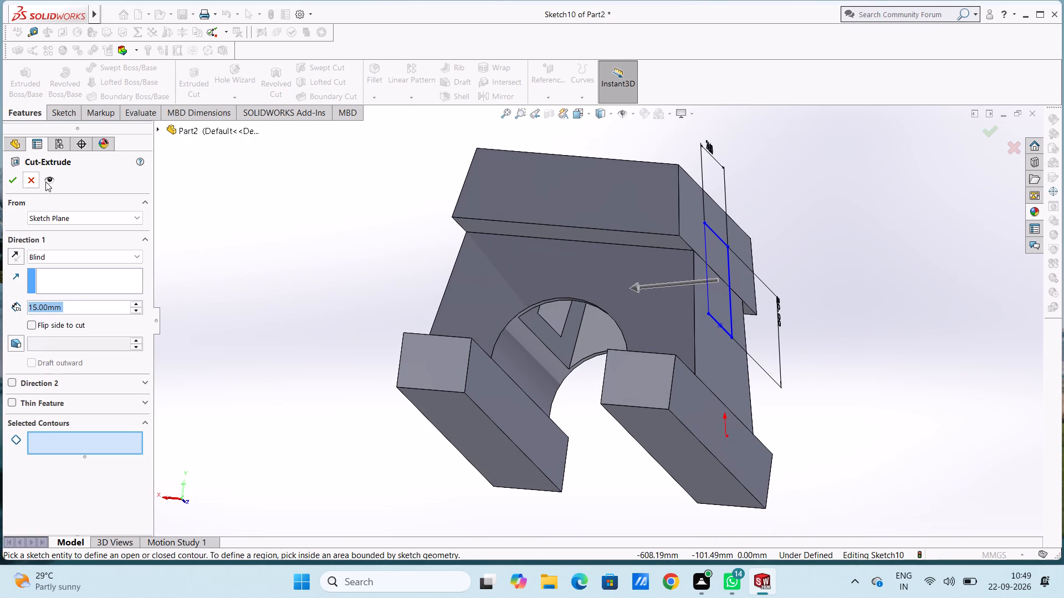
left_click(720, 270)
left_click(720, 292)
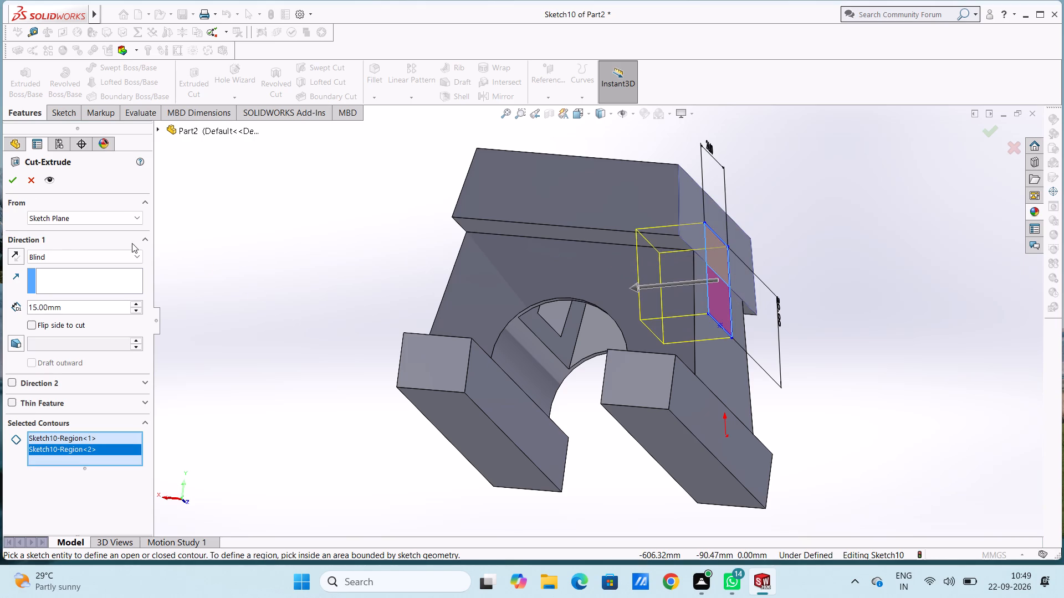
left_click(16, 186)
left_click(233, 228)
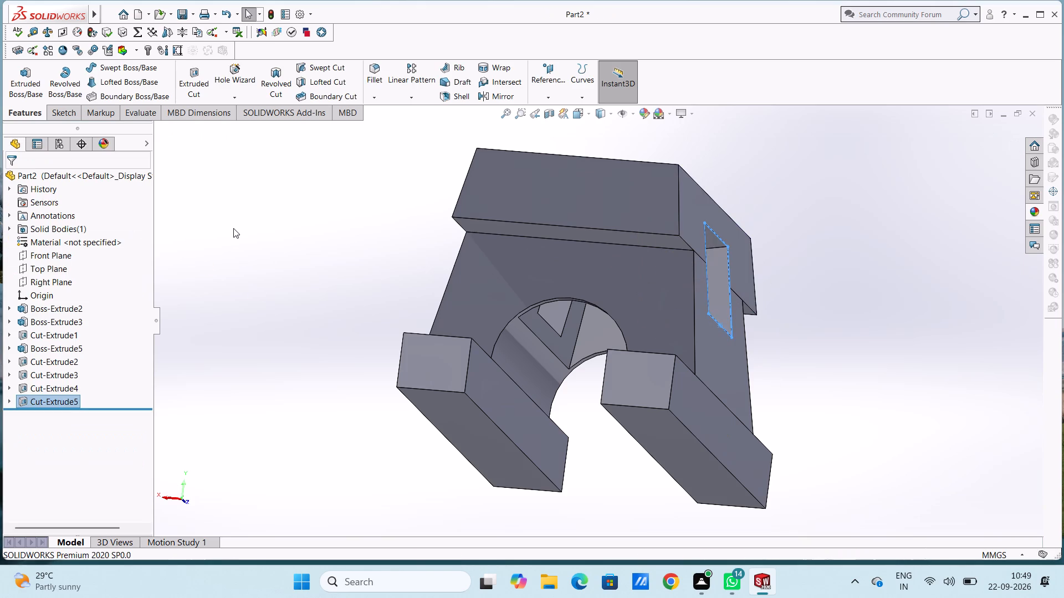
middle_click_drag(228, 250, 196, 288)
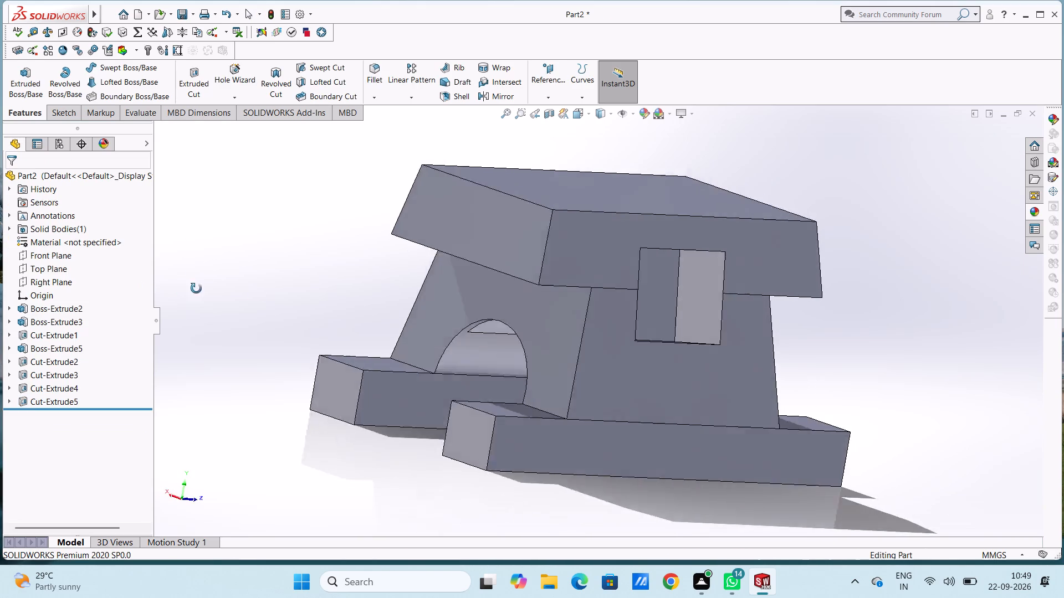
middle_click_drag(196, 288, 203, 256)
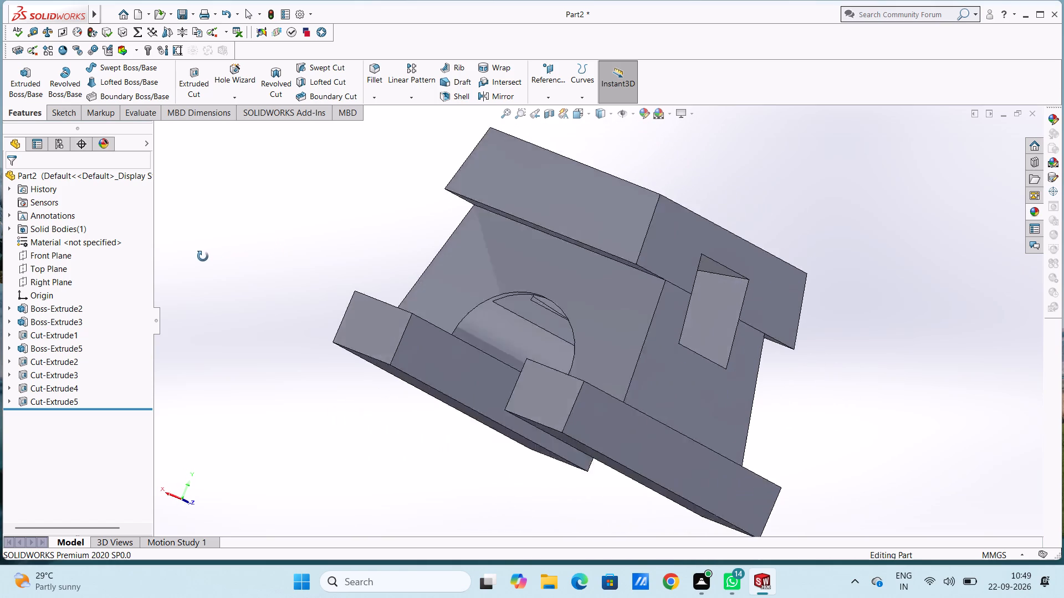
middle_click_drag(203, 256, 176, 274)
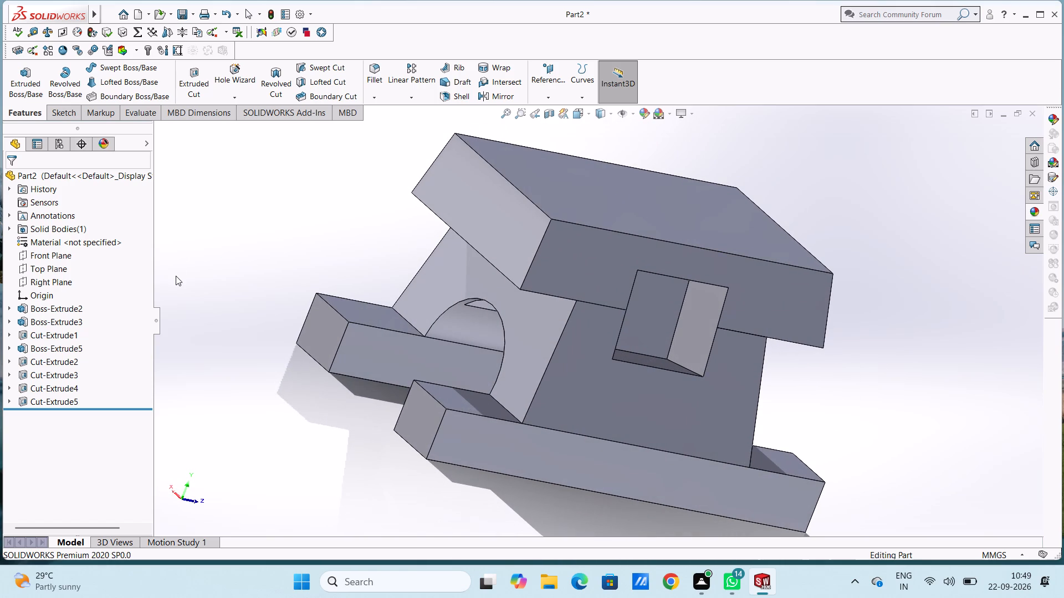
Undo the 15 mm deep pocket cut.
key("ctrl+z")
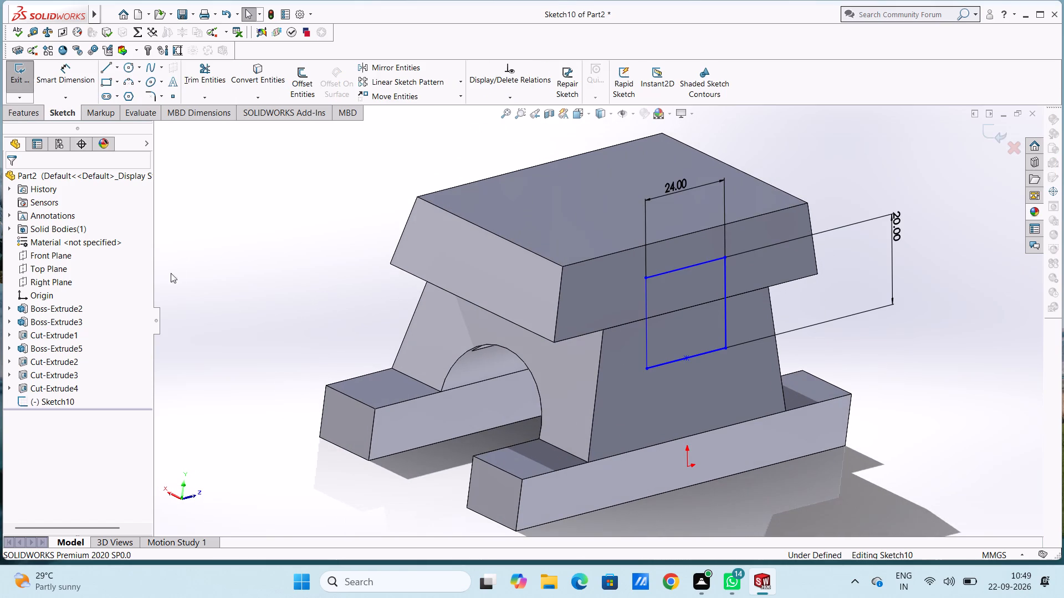
Cut both regions of the 24 × 20 mm rectangle into the body with a 20 mm blind Extruded Cut.
left_click(21, 110)
left_click(201, 85)
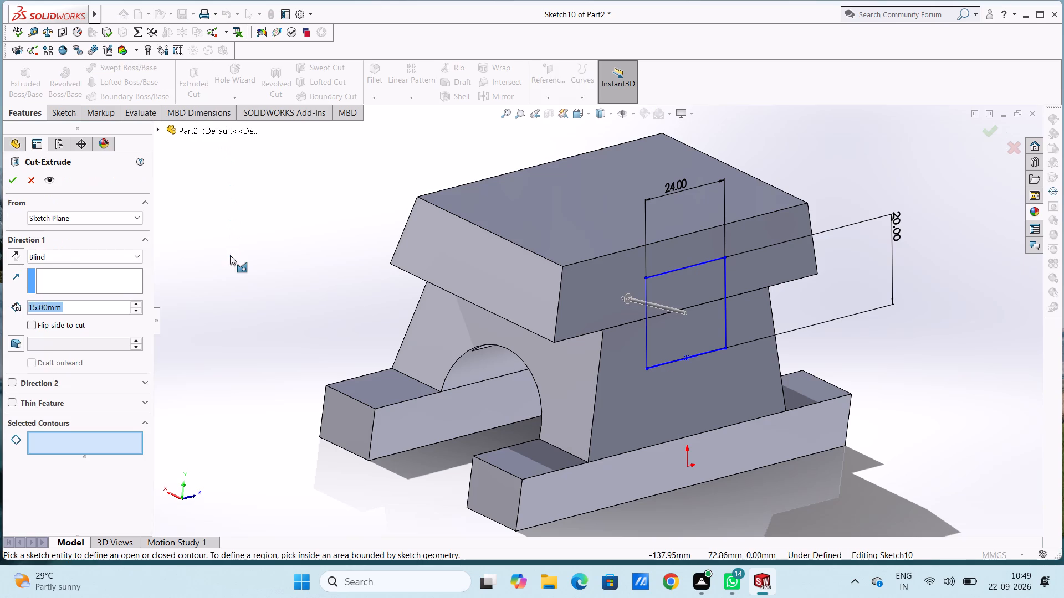
left_click(690, 300)
left_click(693, 324)
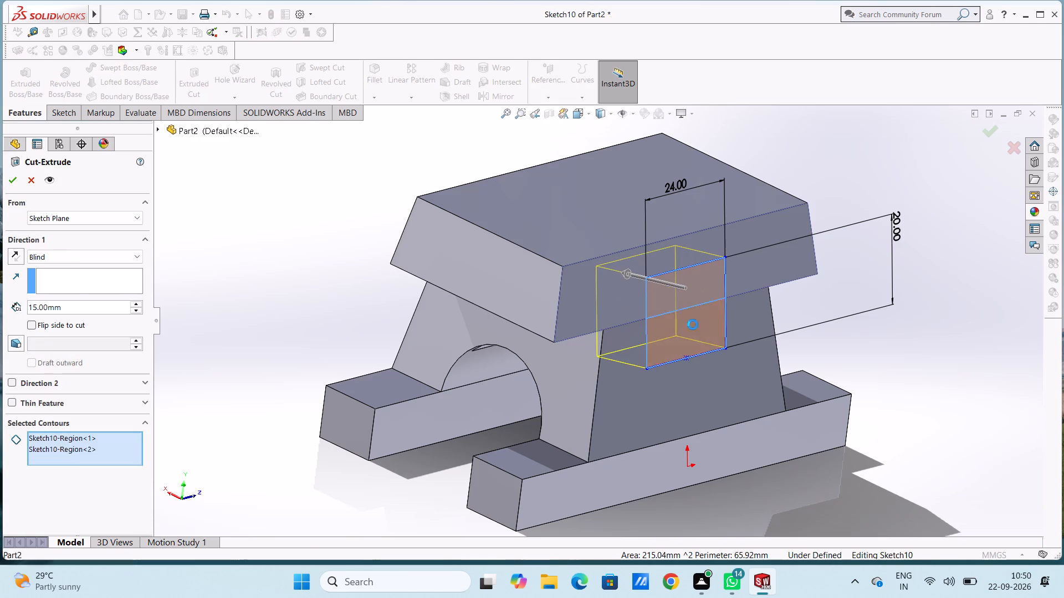
double_click(85, 308)
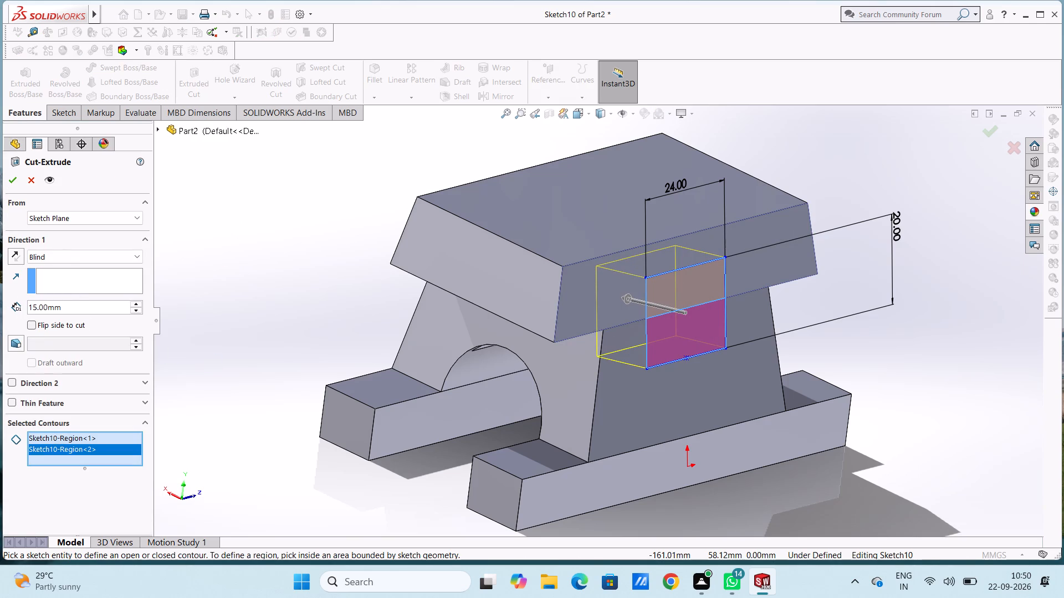
type("20")
key("Return")
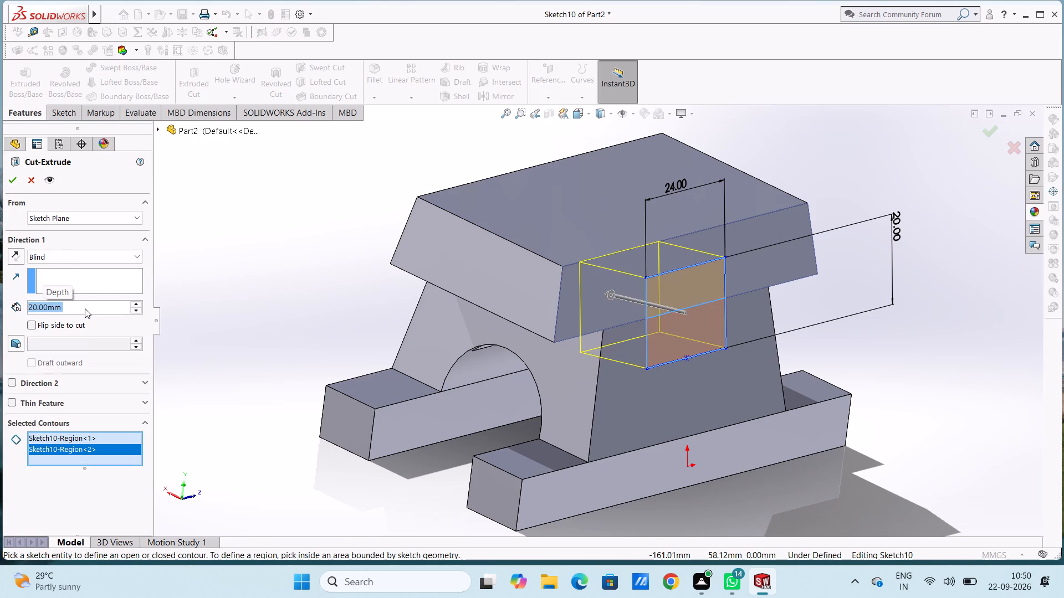
left_click(15, 182)
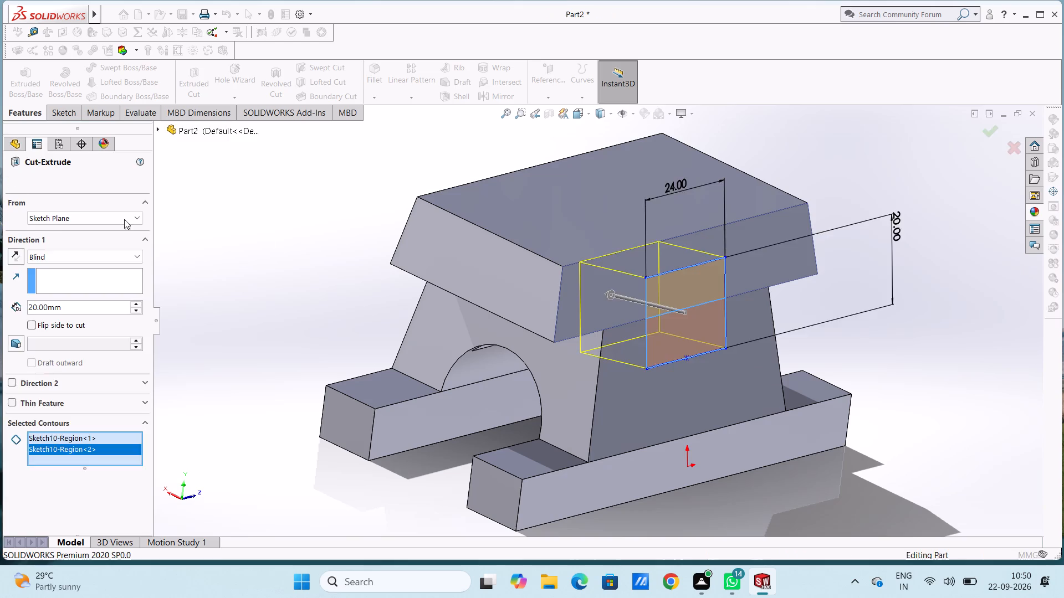
left_click(291, 238)
Examine the side pockets and overall shape from several angles, including the isometric, top and front views.
middle_click_drag(301, 239, 255, 244)
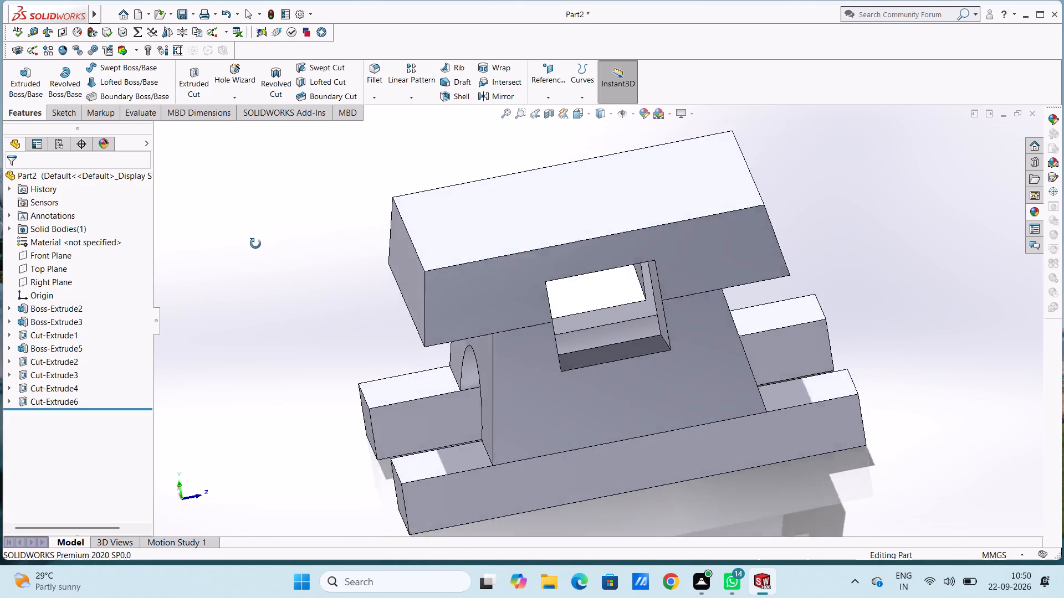
middle_click_drag(255, 244, 393, 218)
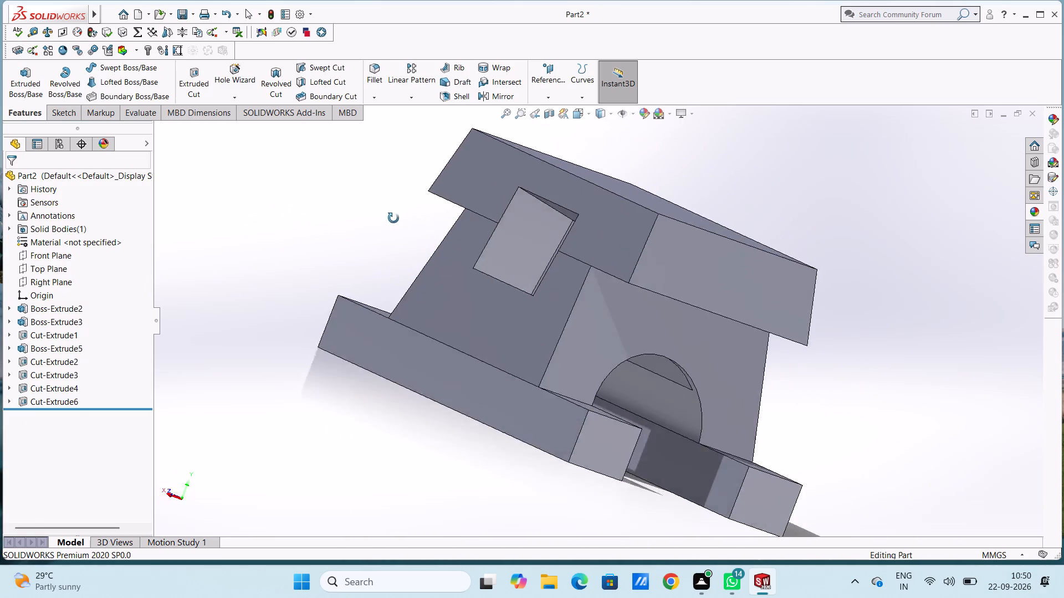
middle_click_drag(393, 218, 497, 326)
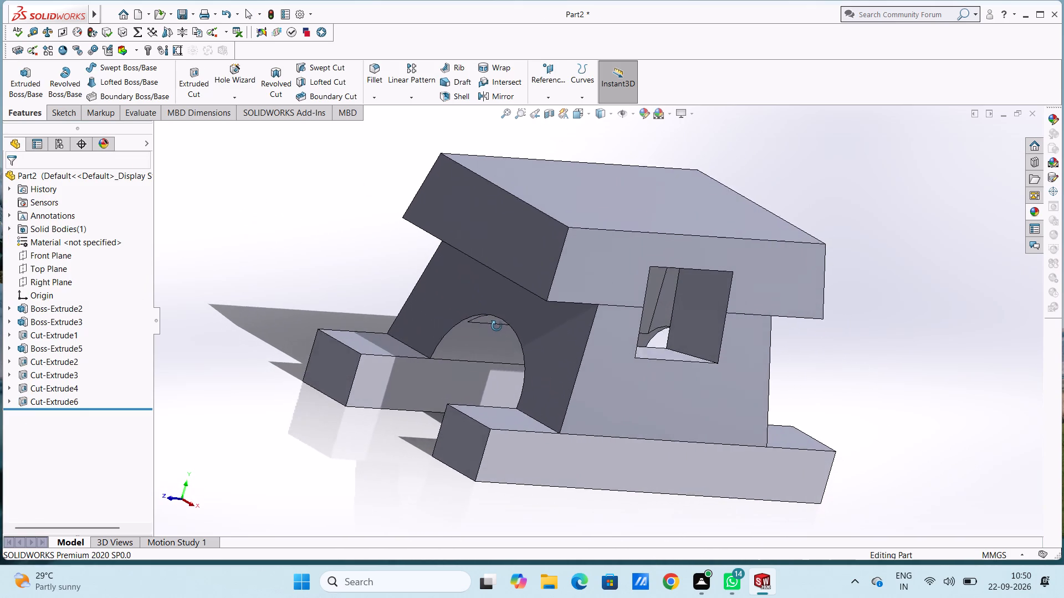
middle_click_drag(497, 326, 497, 332)
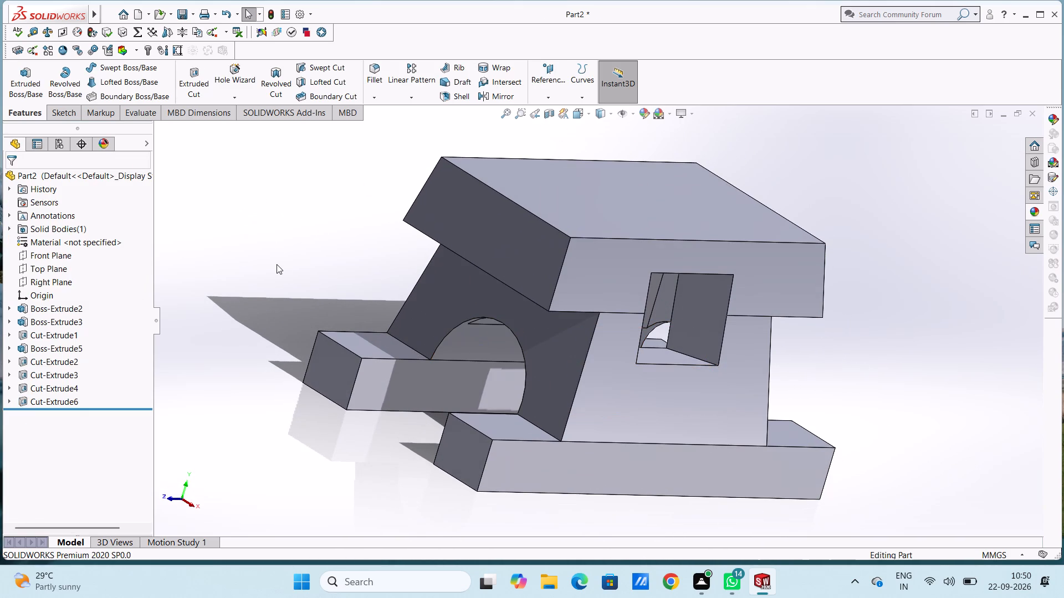
key("ctrl+7")
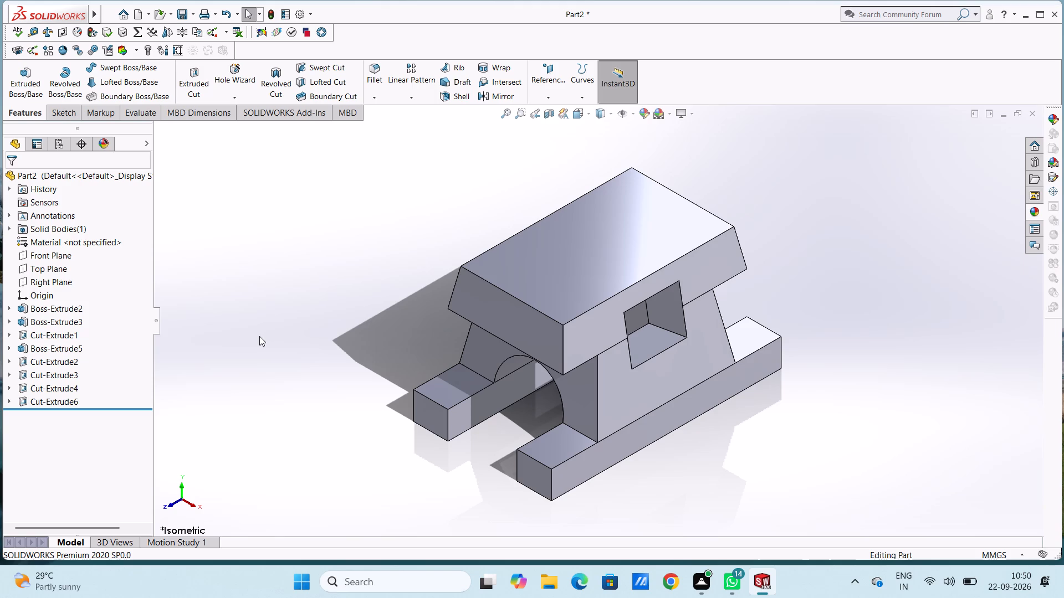
key("ctrl+5")
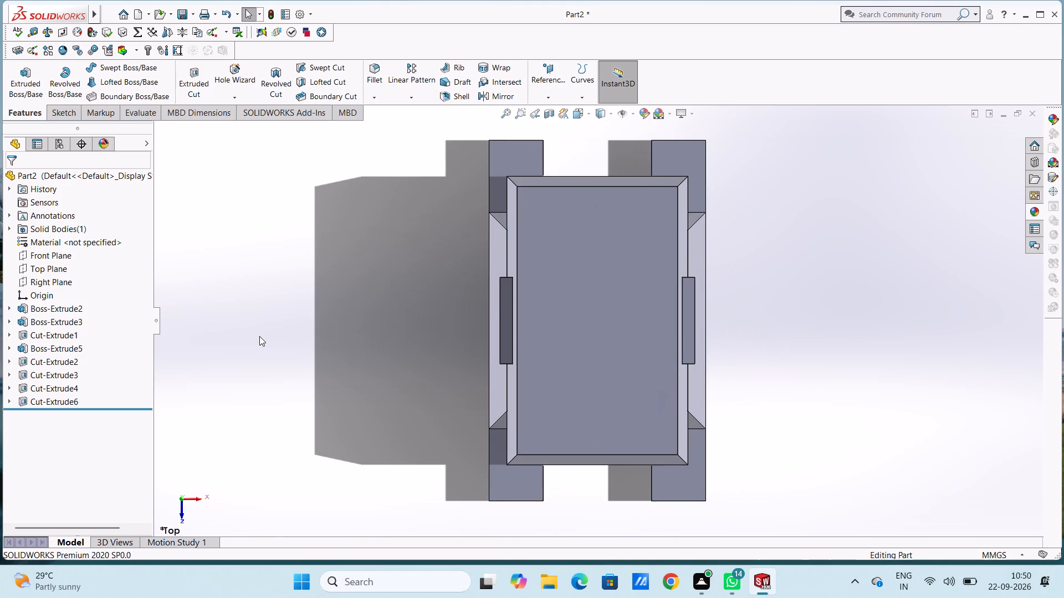
key("ctrl+1")
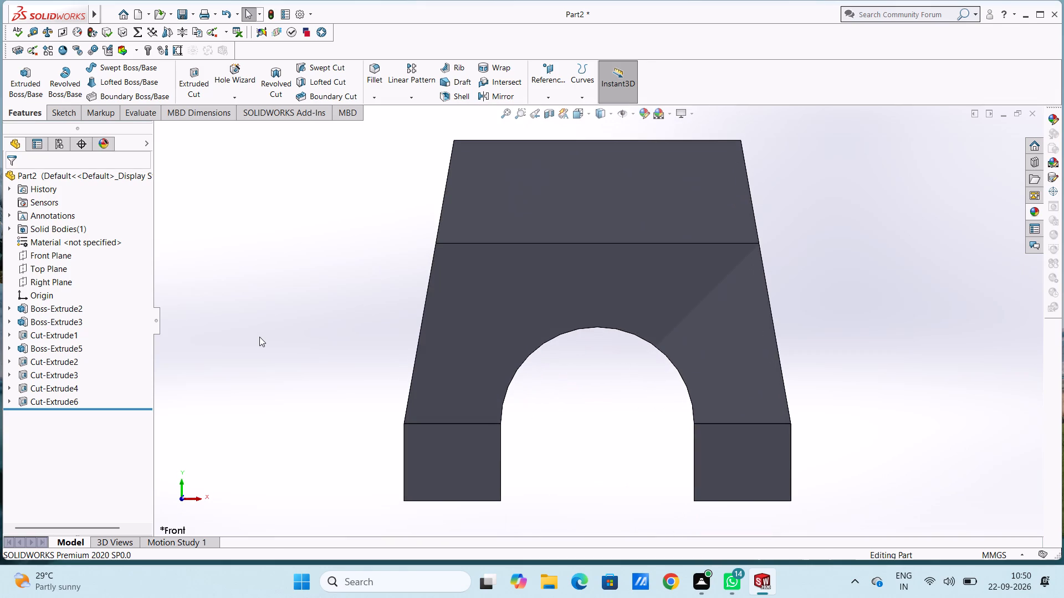
scroll(259, 337, "up", 3)
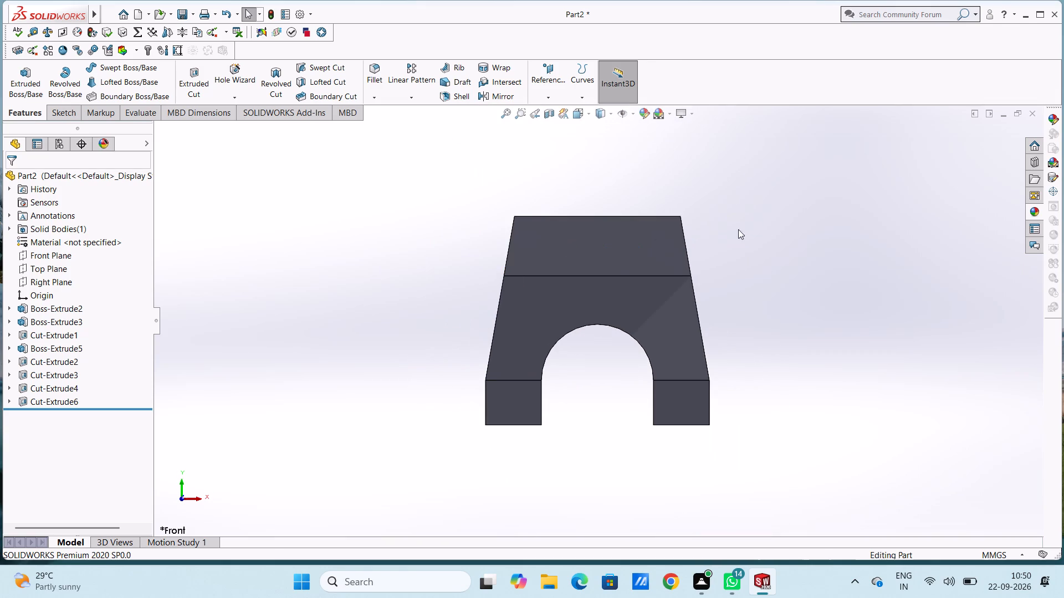
Start a new sketch on the sloping front face of the drafted top block.
middle_click_drag(771, 233, 759, 329)
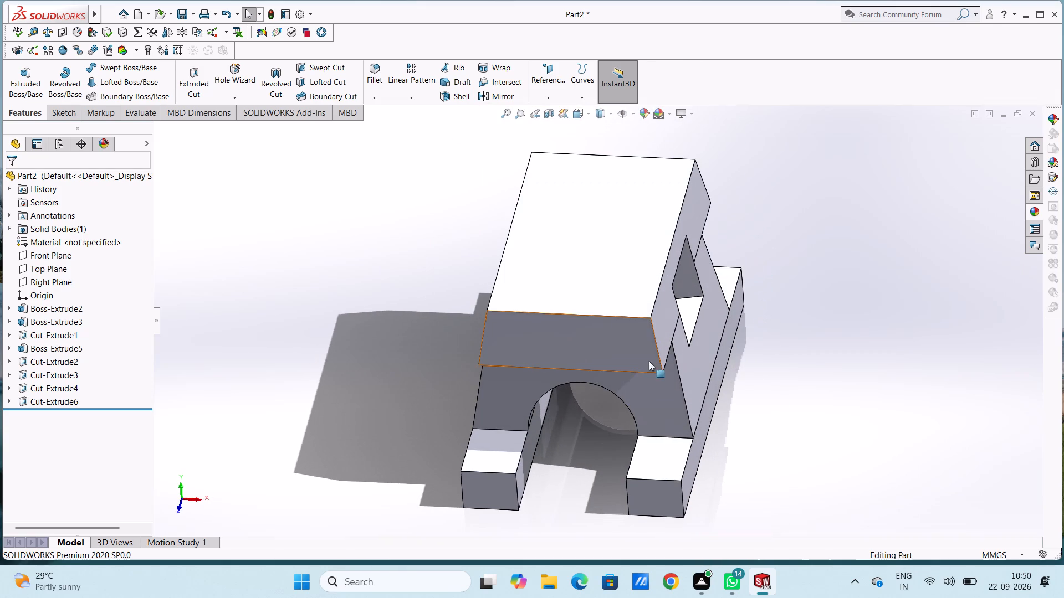
left_click(597, 353)
left_click(645, 321)
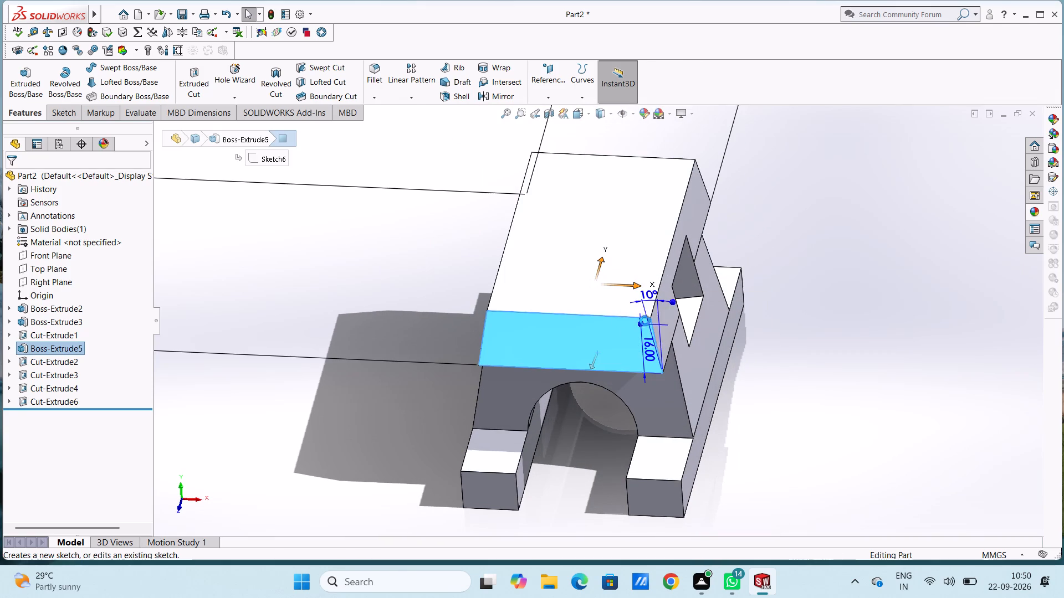
left_click(363, 318)
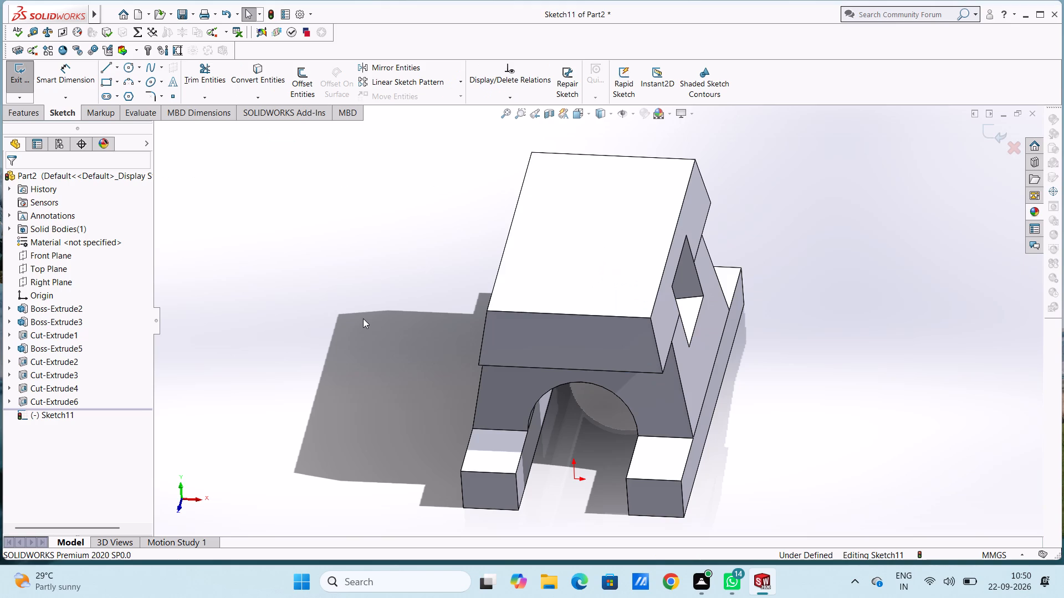
Sketch a 37 mm line from the lower-left corner of the top block's front face, running upward along its slanted side edge.
key("ctrl+1")
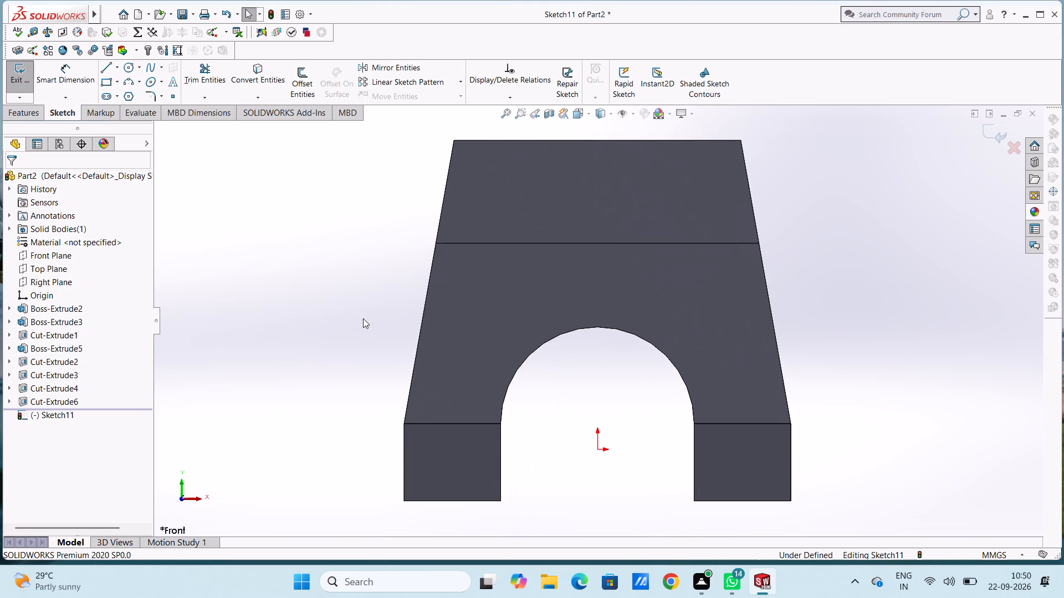
scroll(384, 296, "up", 3)
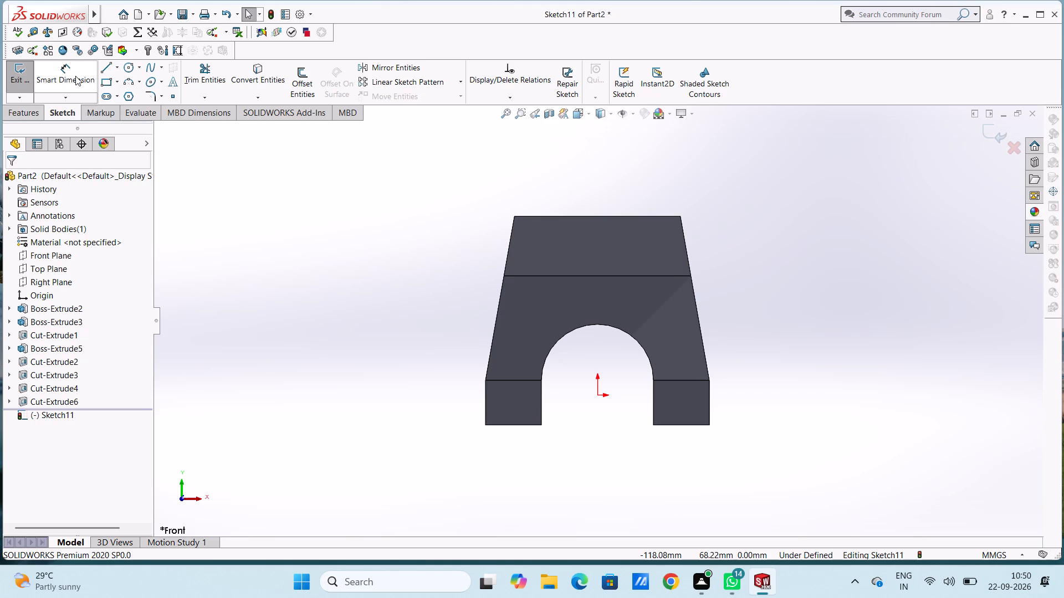
left_click(103, 66)
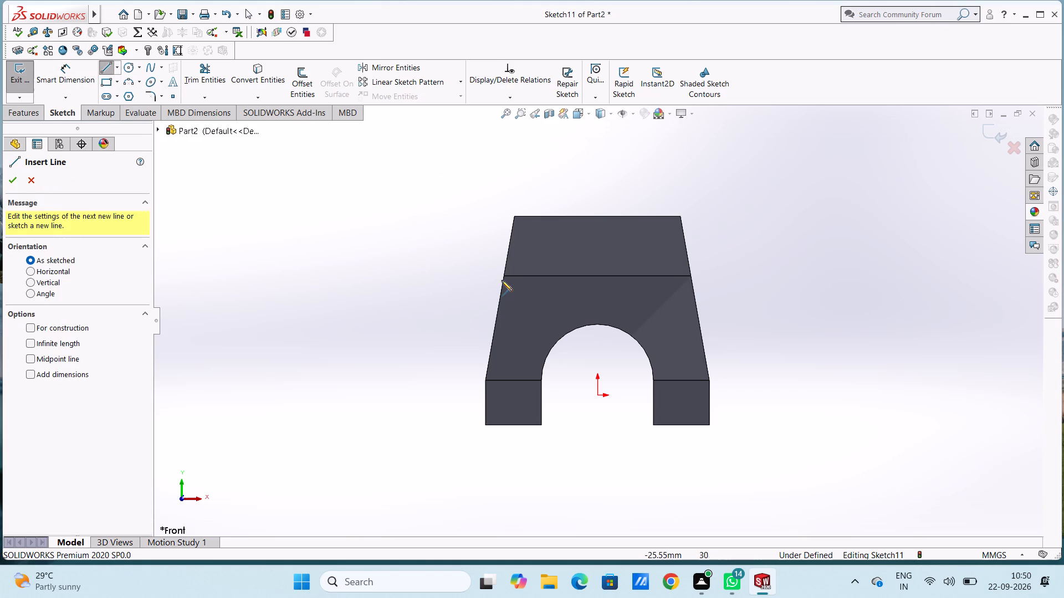
left_click(503, 276)
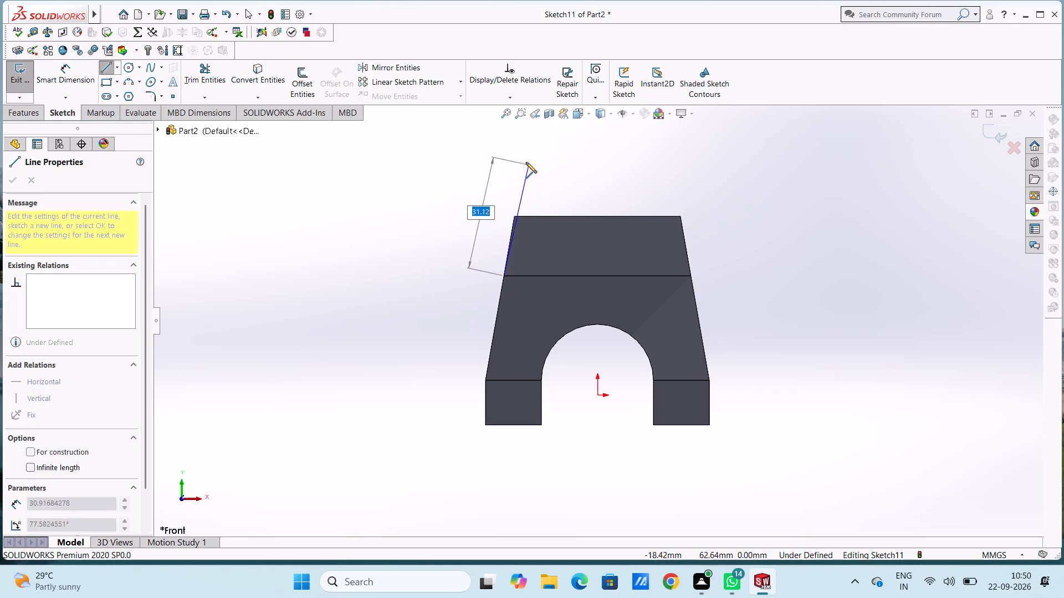
scroll(523, 158, "up", 2)
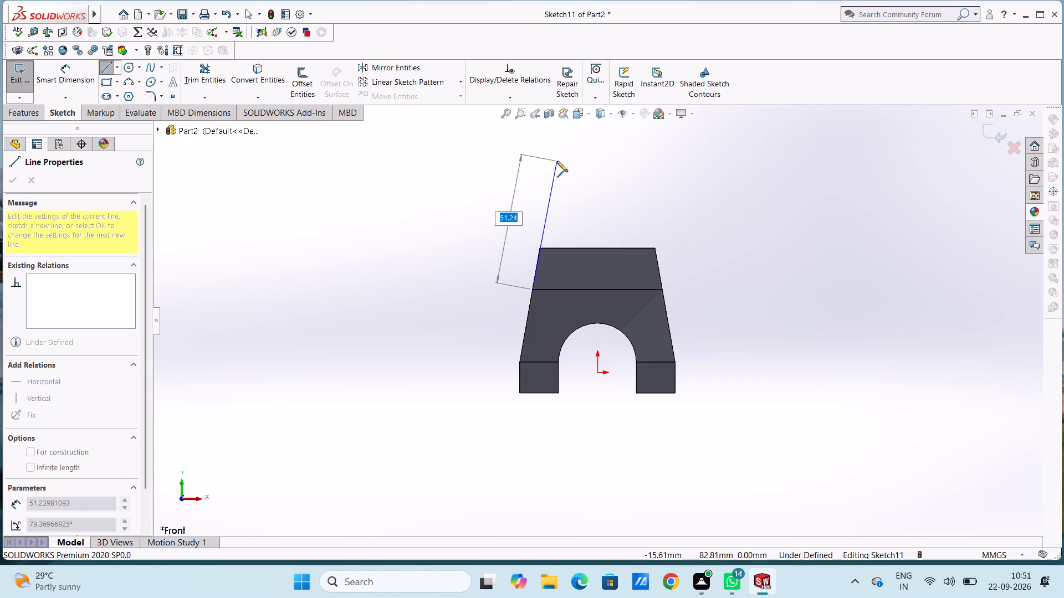
type("37")
key("Return")
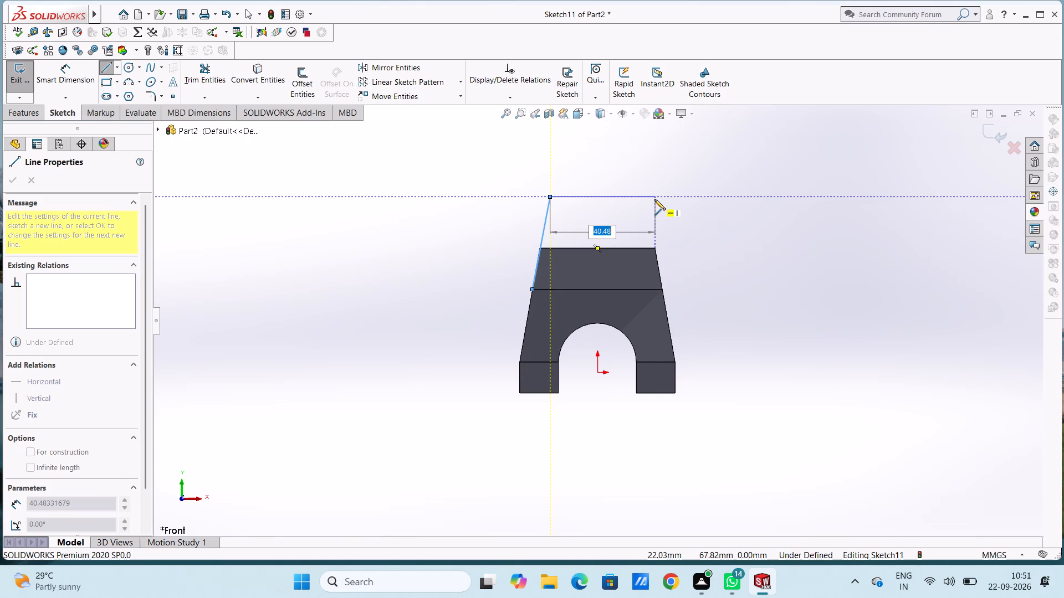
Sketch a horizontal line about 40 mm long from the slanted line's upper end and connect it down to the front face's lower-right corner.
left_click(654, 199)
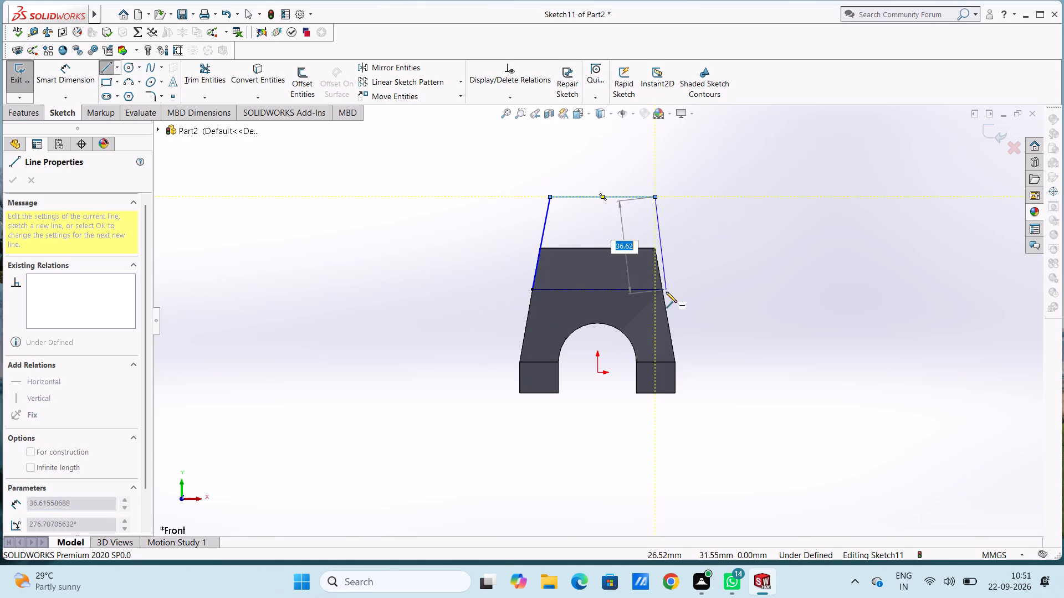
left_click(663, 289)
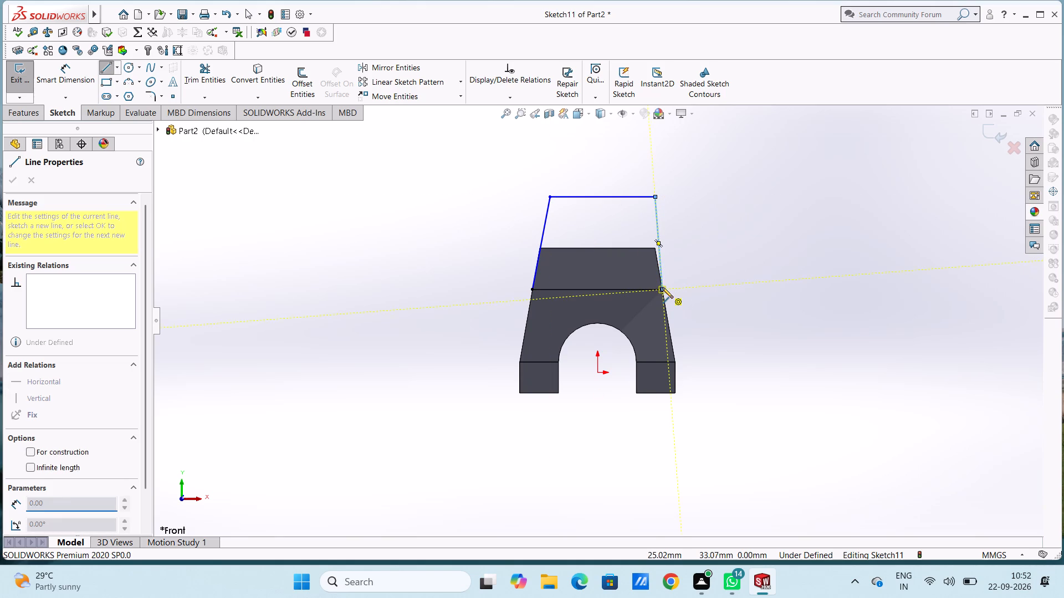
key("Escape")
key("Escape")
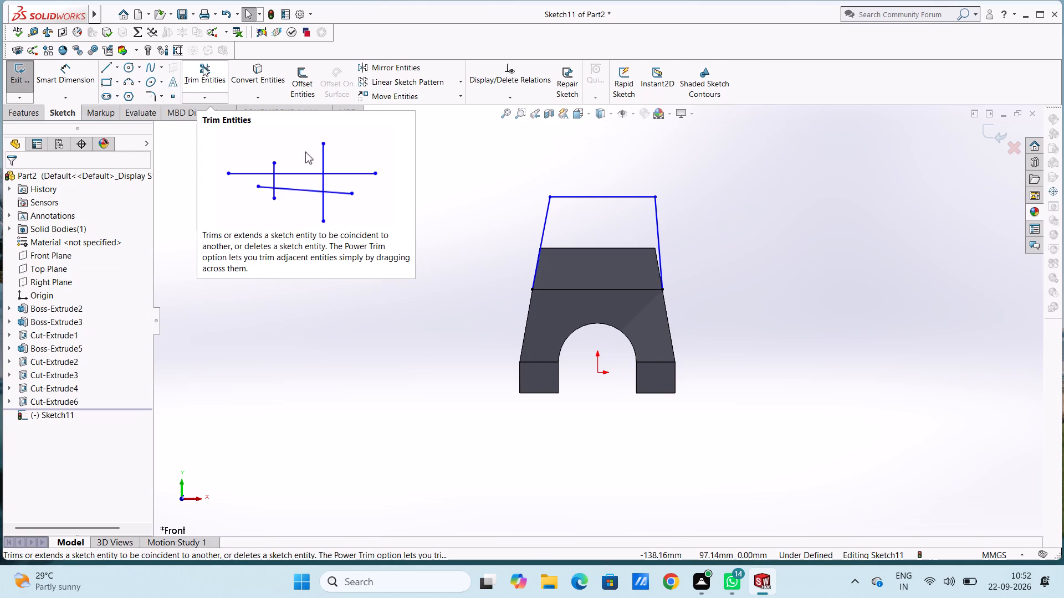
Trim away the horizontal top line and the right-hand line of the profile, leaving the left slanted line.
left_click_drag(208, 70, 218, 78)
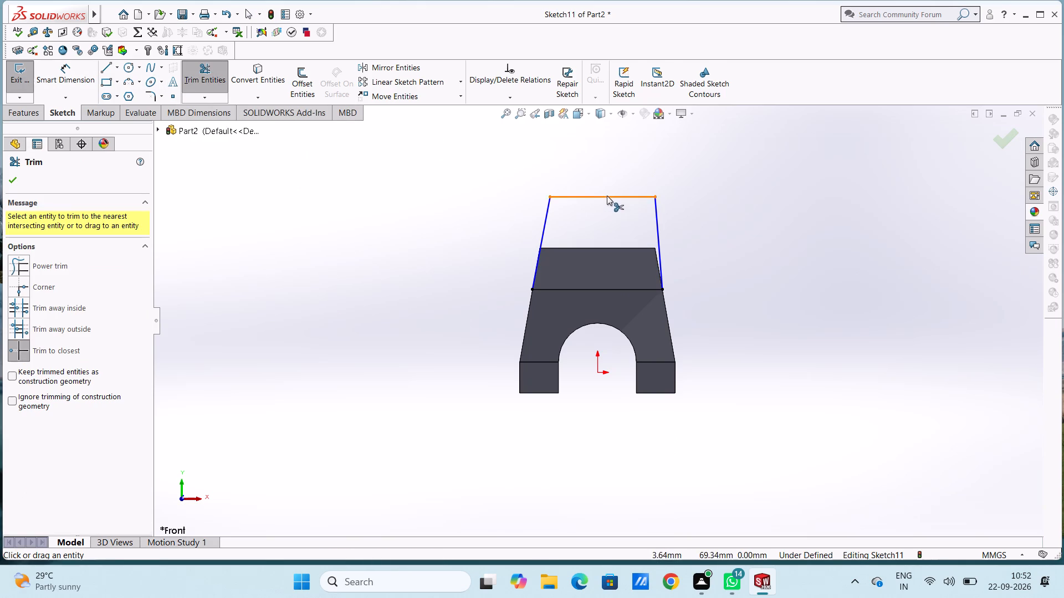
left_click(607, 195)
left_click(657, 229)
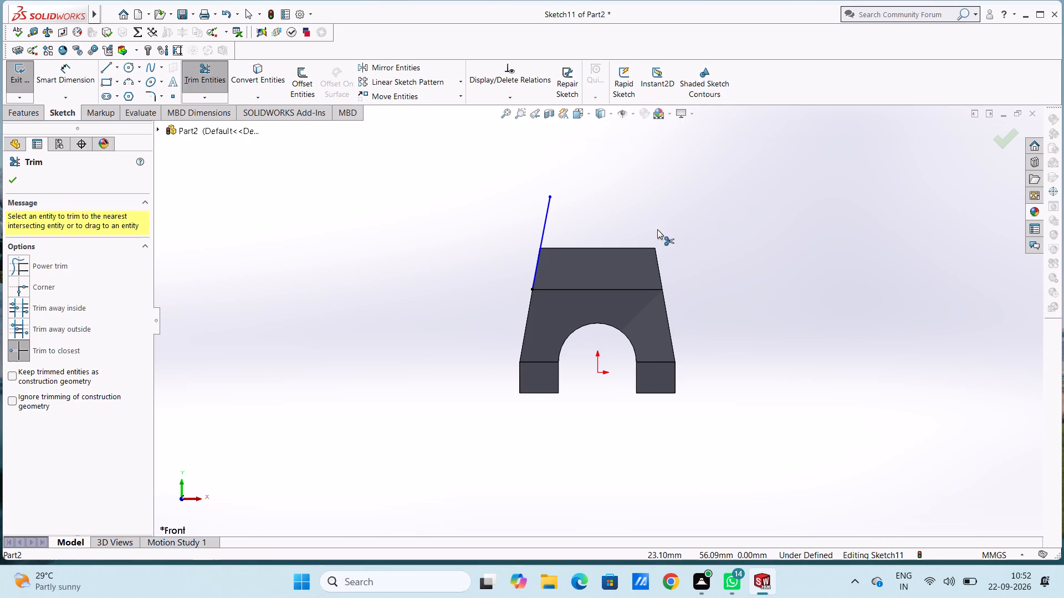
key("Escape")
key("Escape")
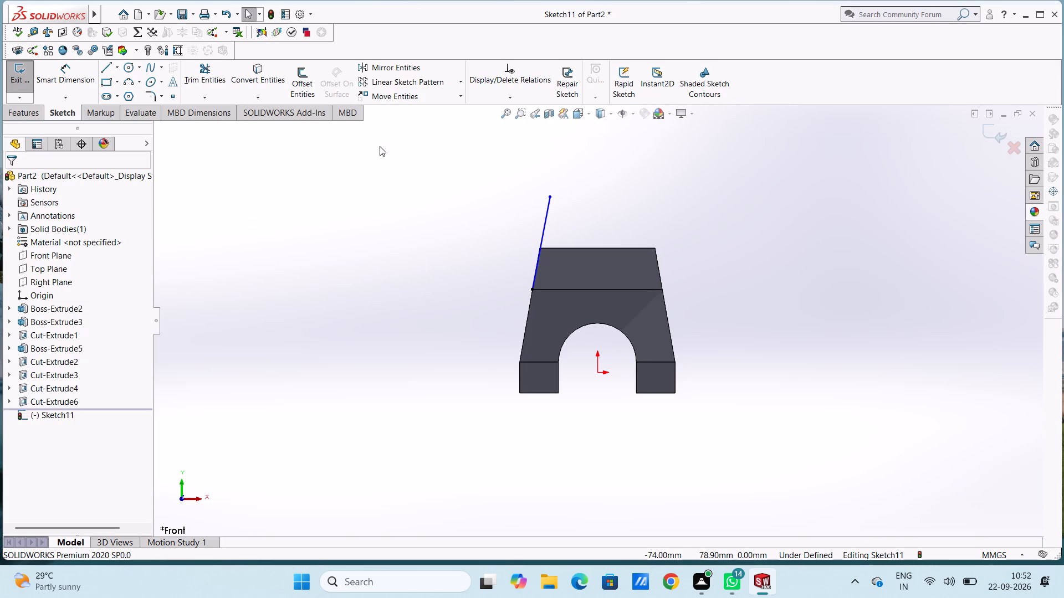
Sketch a line about 37 mm up along the block's right slanted edge and join it horizontally to the left line's upper end.
left_click(104, 69)
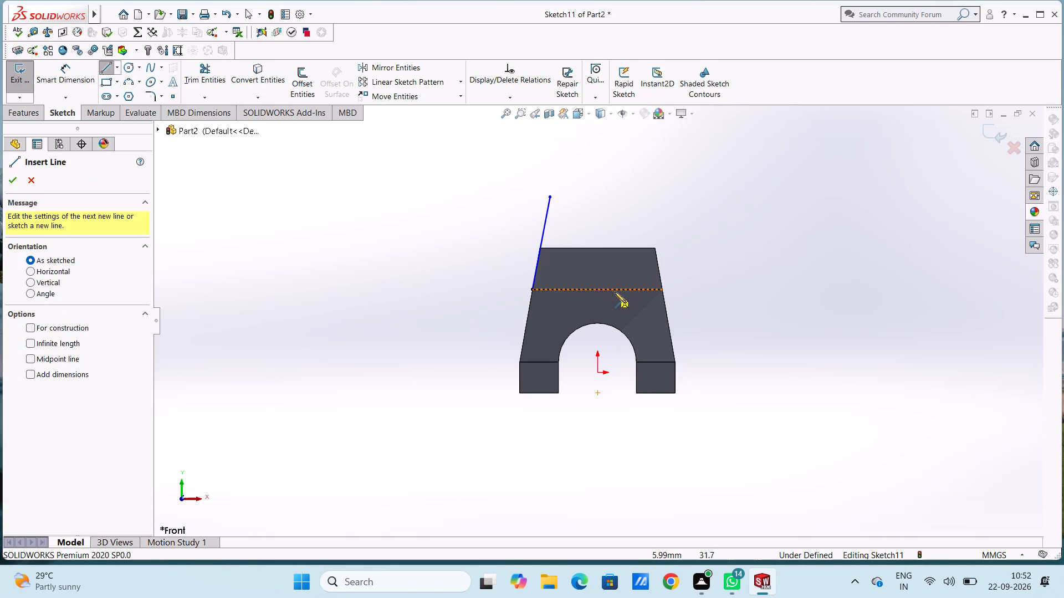
left_click(664, 290)
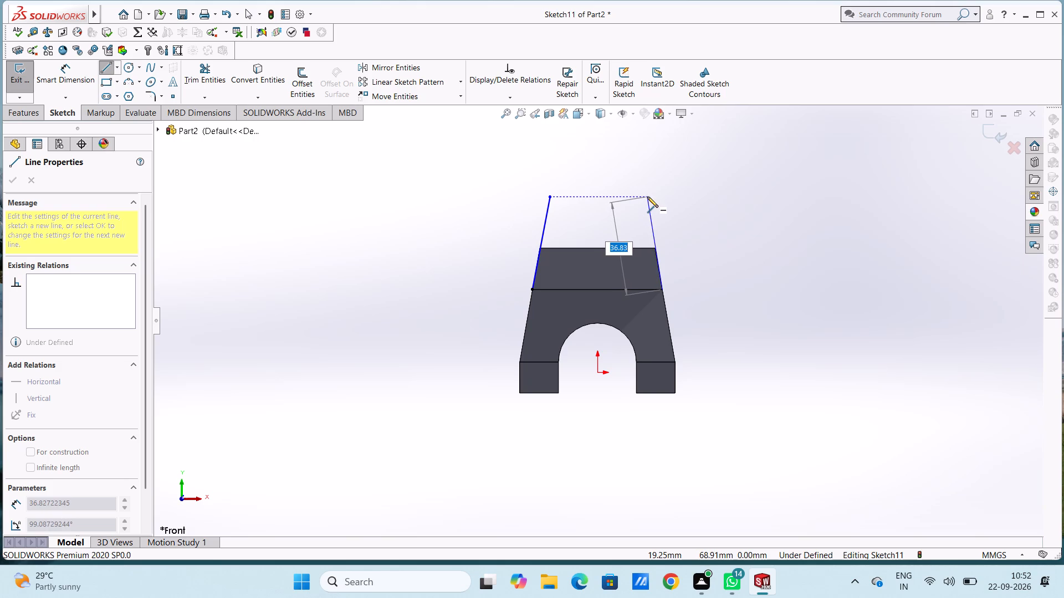
left_click(647, 197)
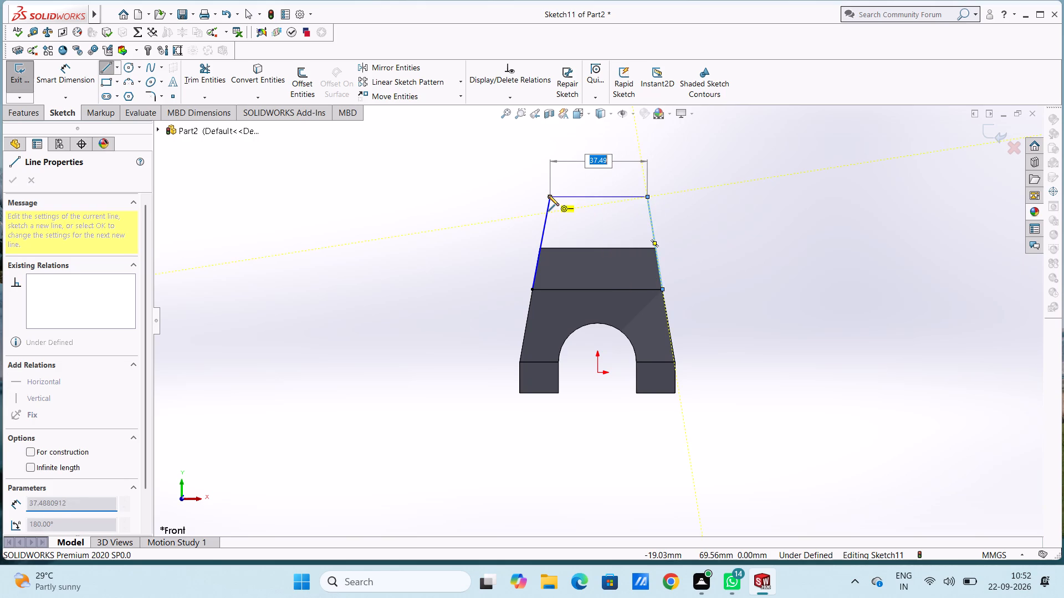
left_click(548, 195)
key("Escape")
key("Escape")
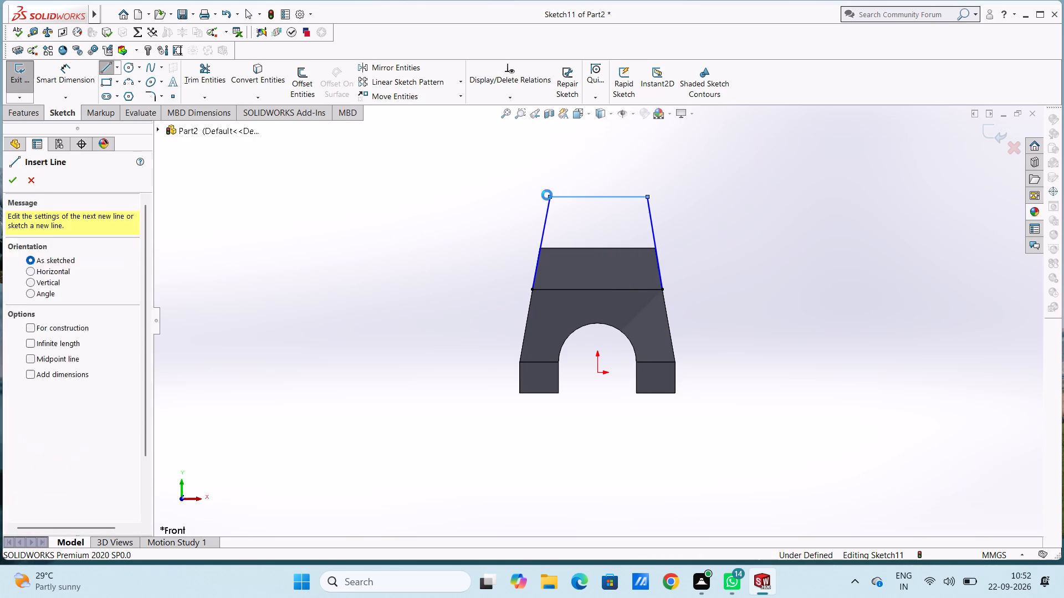
Dimension the vertical height of the profile's left slanted line.
scroll(657, 250, "up", 2)
scroll(653, 250, "down", 1)
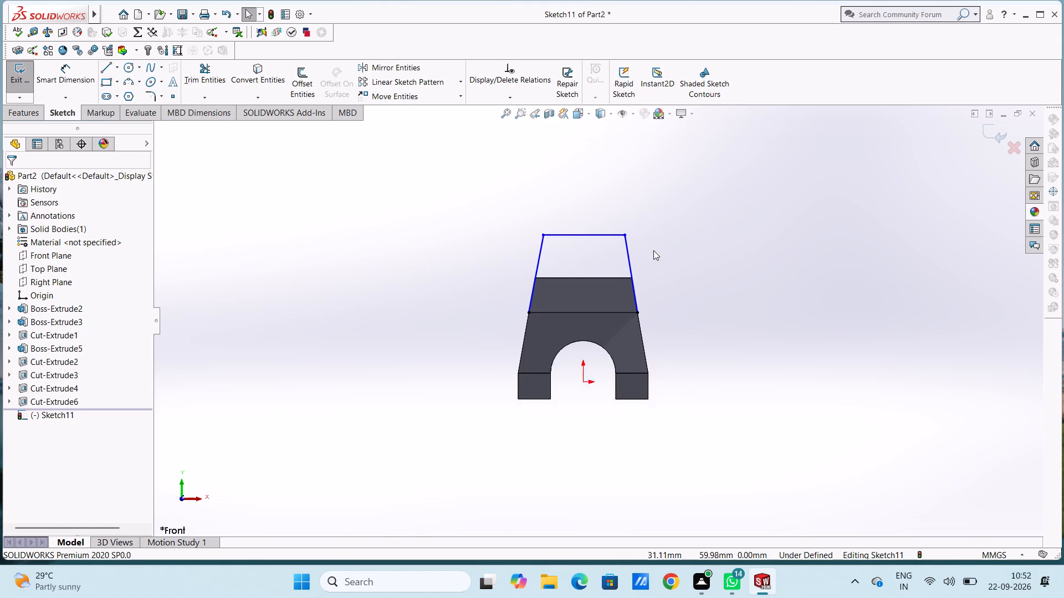
scroll(653, 250, "down", 1)
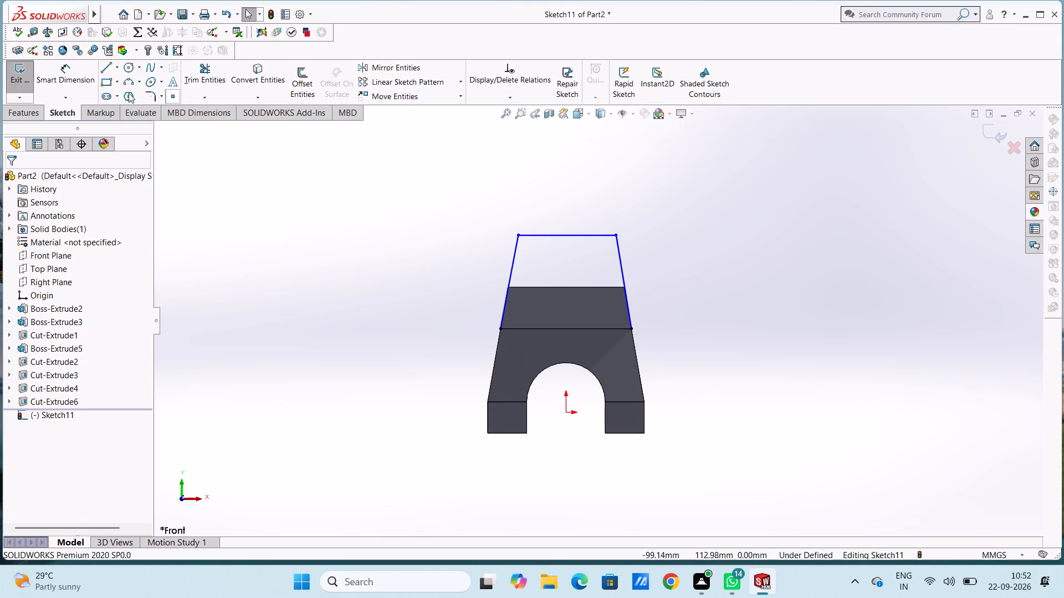
left_click(75, 78)
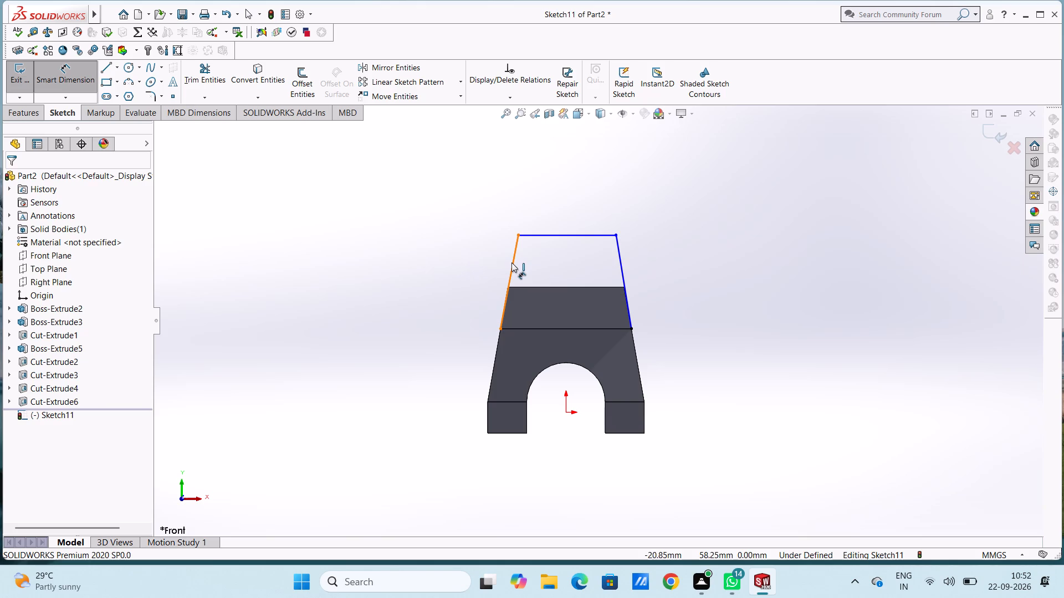
left_click(512, 262)
left_click(355, 237)
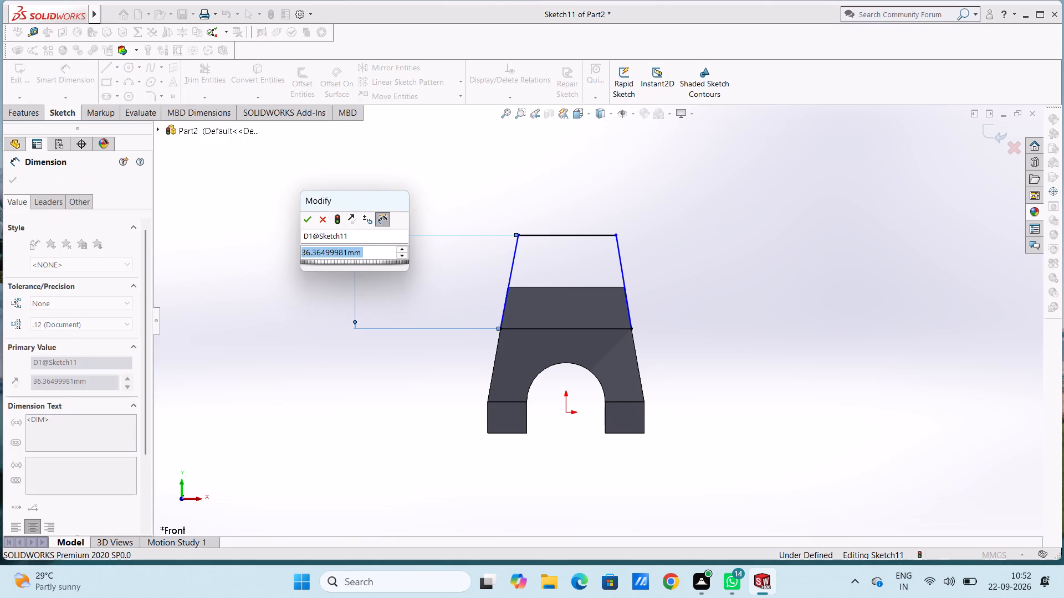
left_click(308, 221)
left_click(258, 218)
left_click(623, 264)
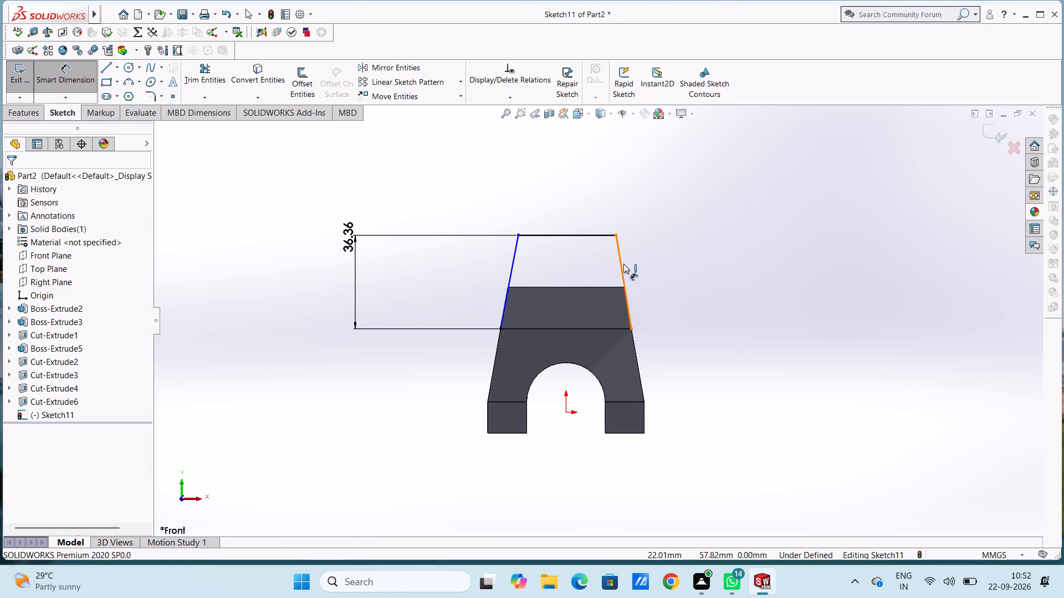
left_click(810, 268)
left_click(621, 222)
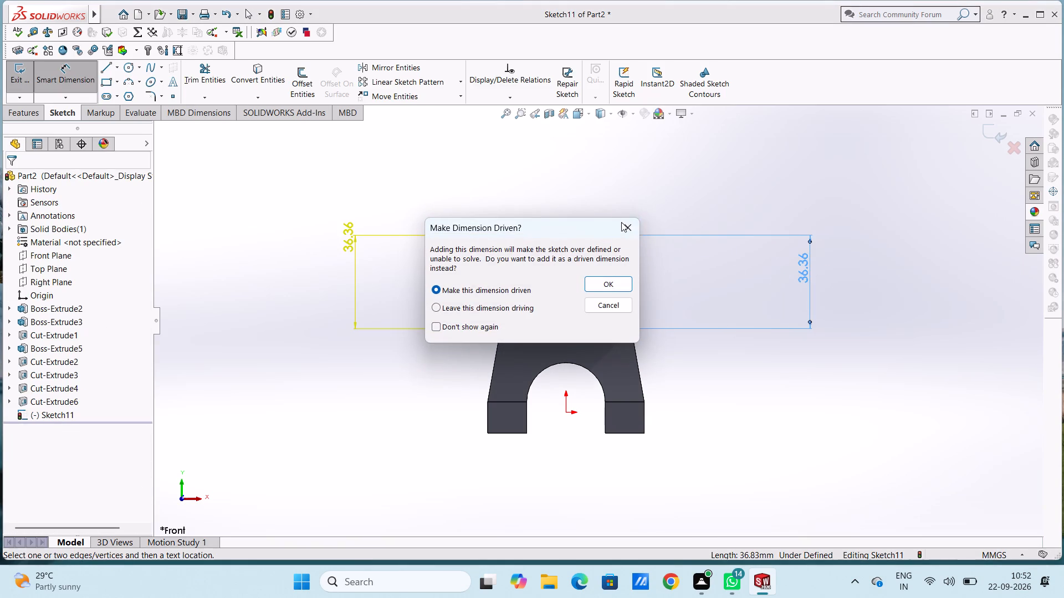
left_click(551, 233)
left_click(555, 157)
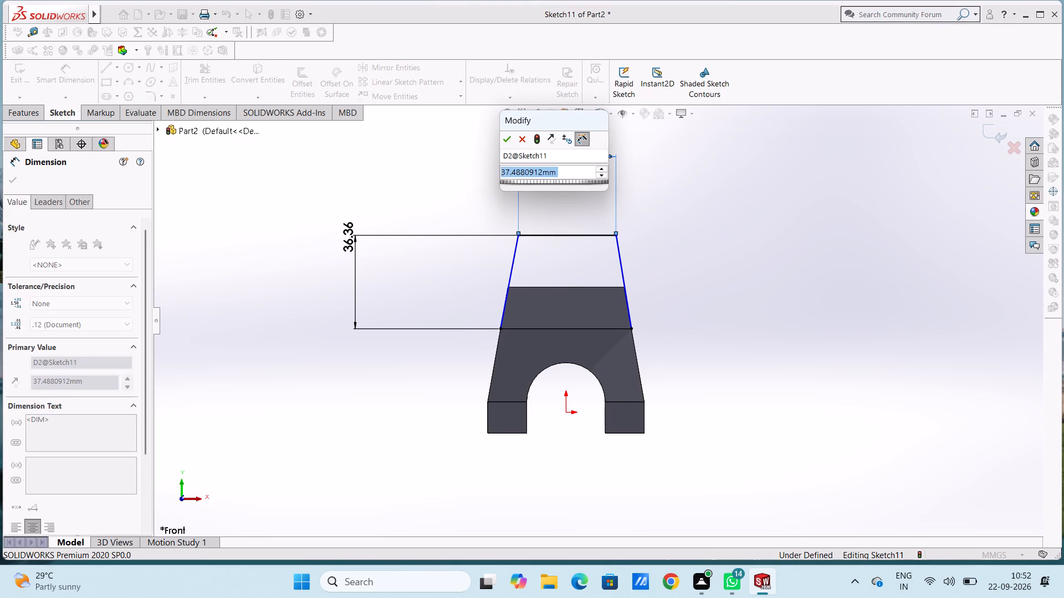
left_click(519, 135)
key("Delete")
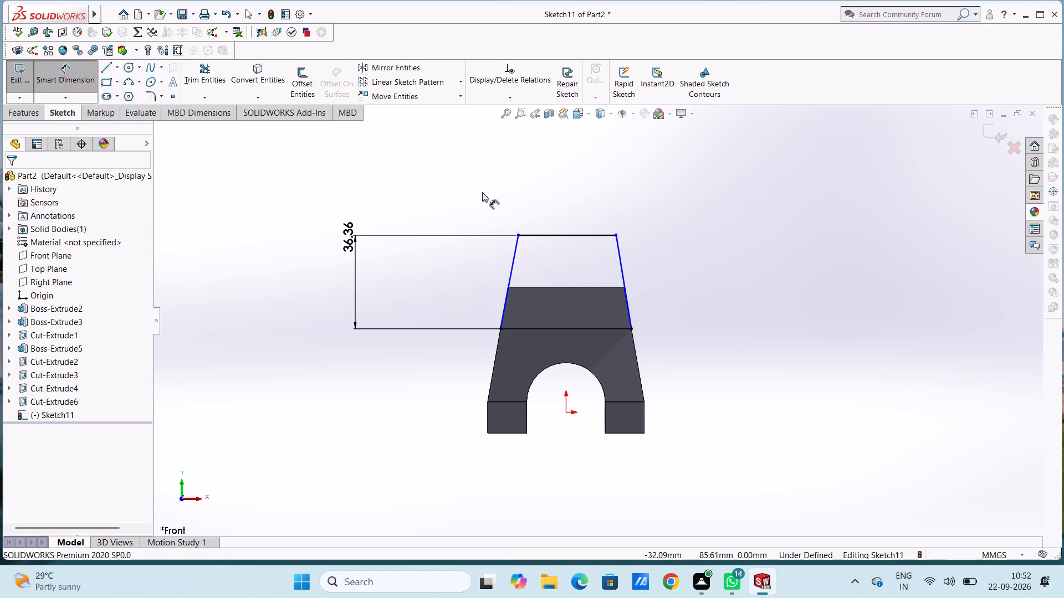
Set the horizontal distance from the profile's upper-left corner to the midpoint of the front face's lower edge to 20 mm.
left_click(517, 236)
left_click(566, 411)
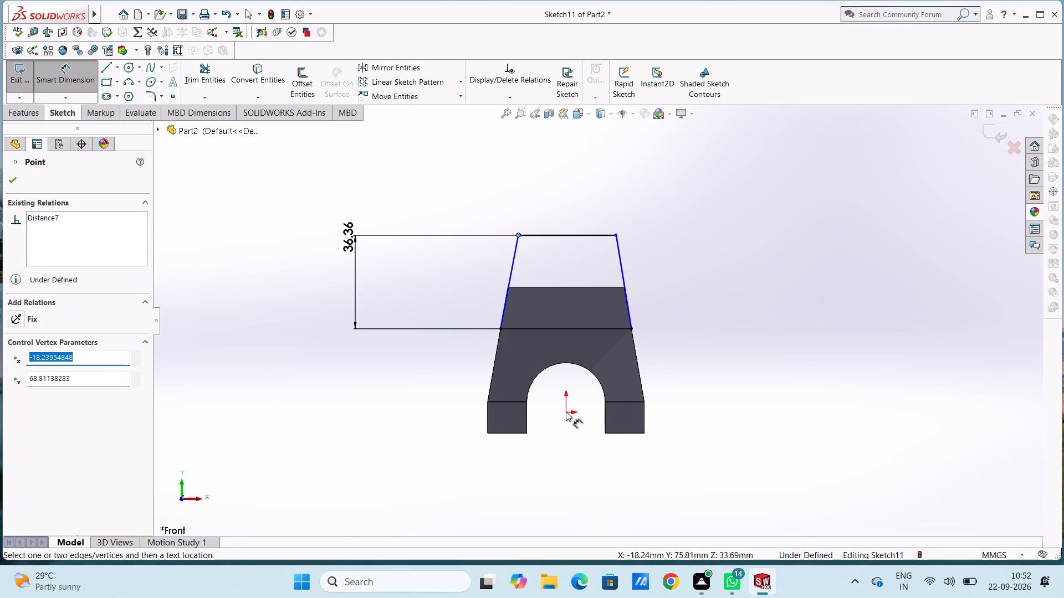
left_click(565, 329)
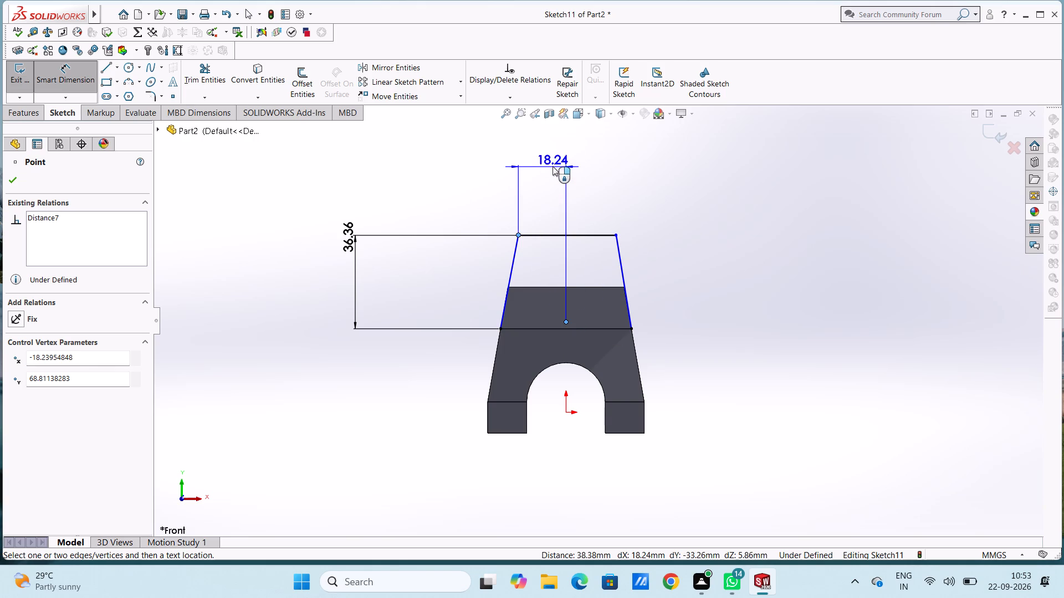
left_click(553, 166)
type("20")
key("Return")
left_click(469, 149)
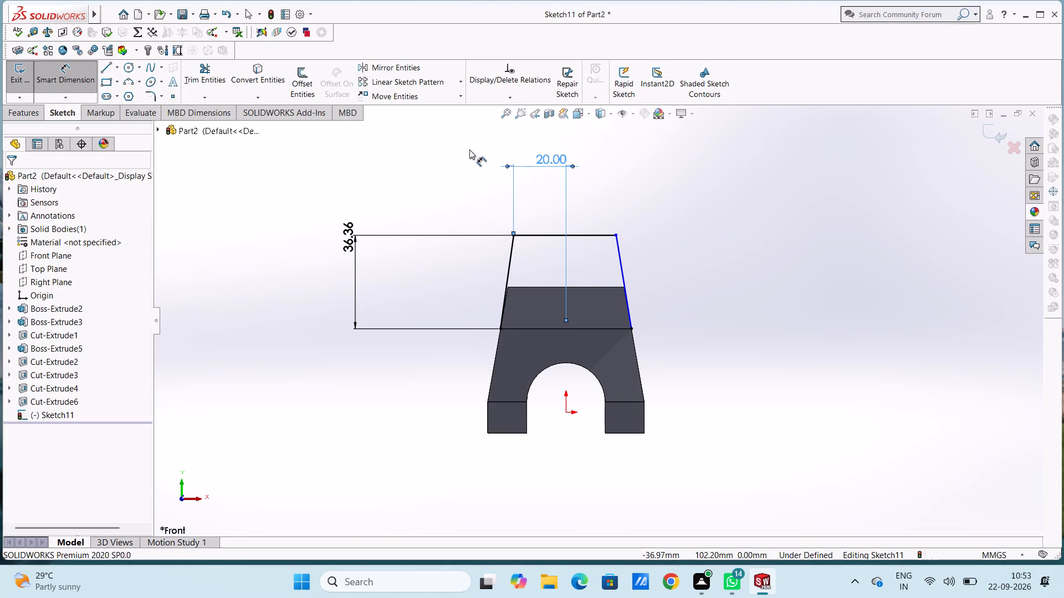
Set the horizontal distance from the profile's upper-right corner to the midpoint of the front face's lower edge to 20 mm.
left_click(613, 234)
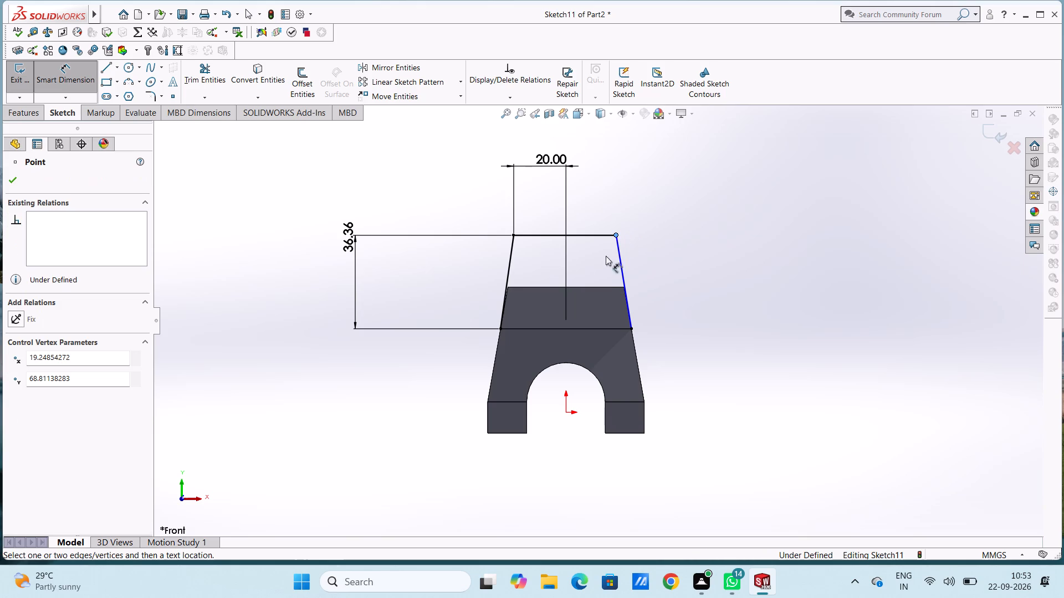
left_click(566, 327)
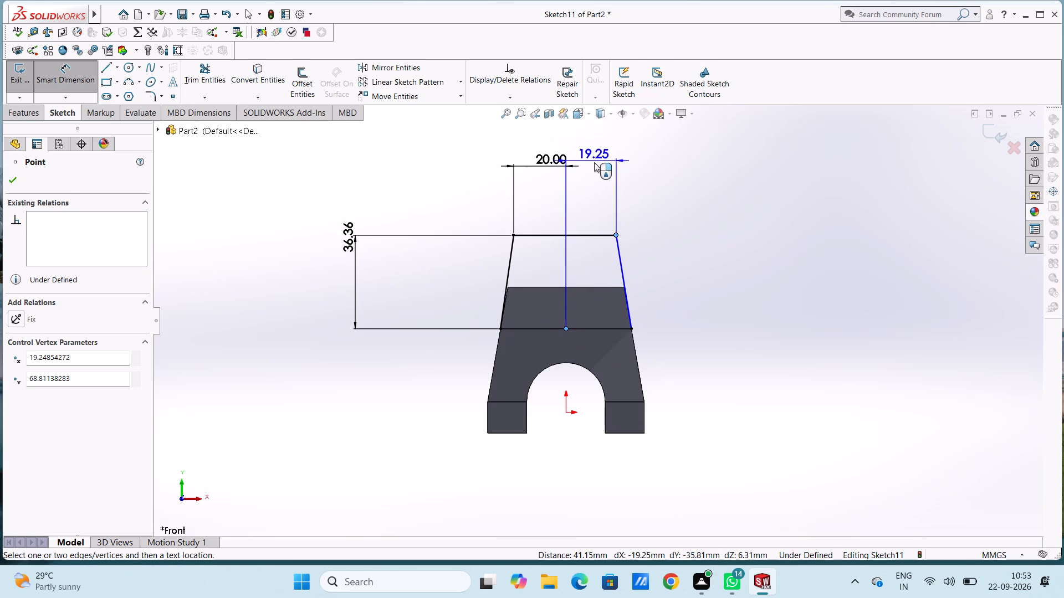
left_click(596, 166)
type("20")
key("Return")
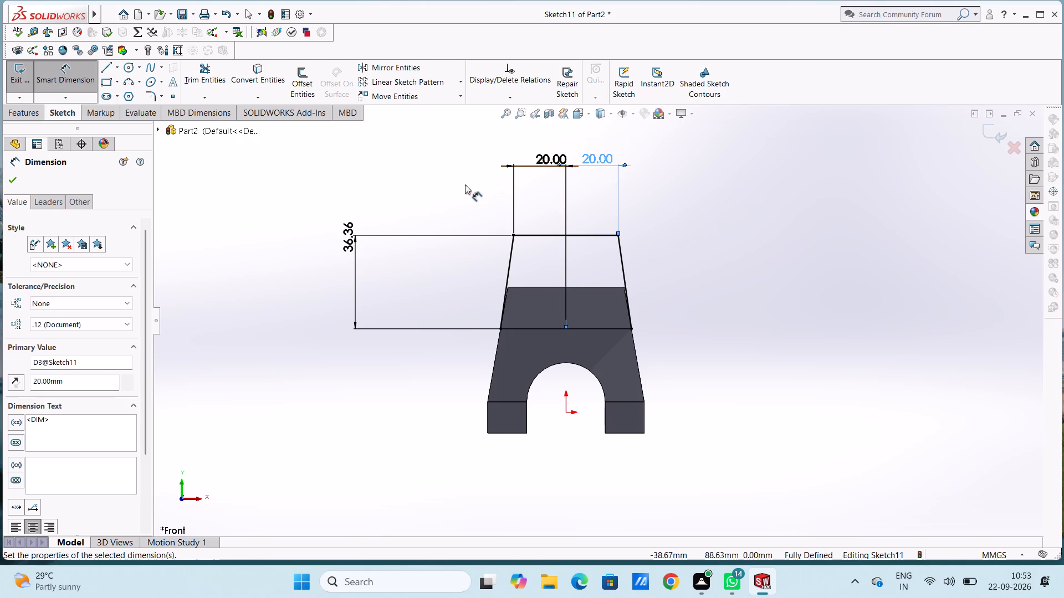
left_click(465, 184)
key("Escape")
key("Escape")
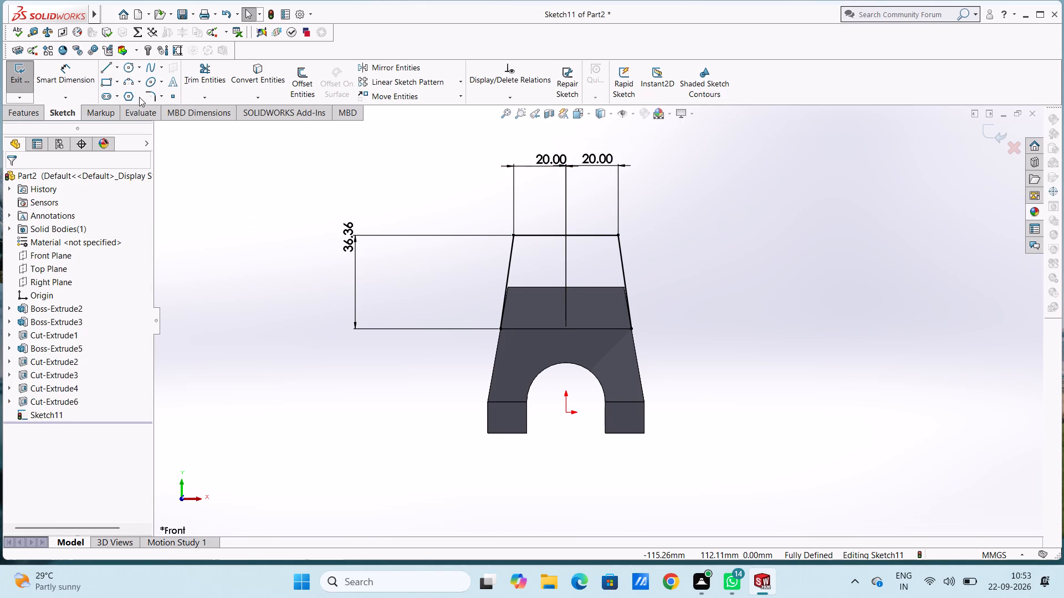
Sketch a circle of 10 mm radius centred on the midpoint of the profile's top line.
left_click(126, 67)
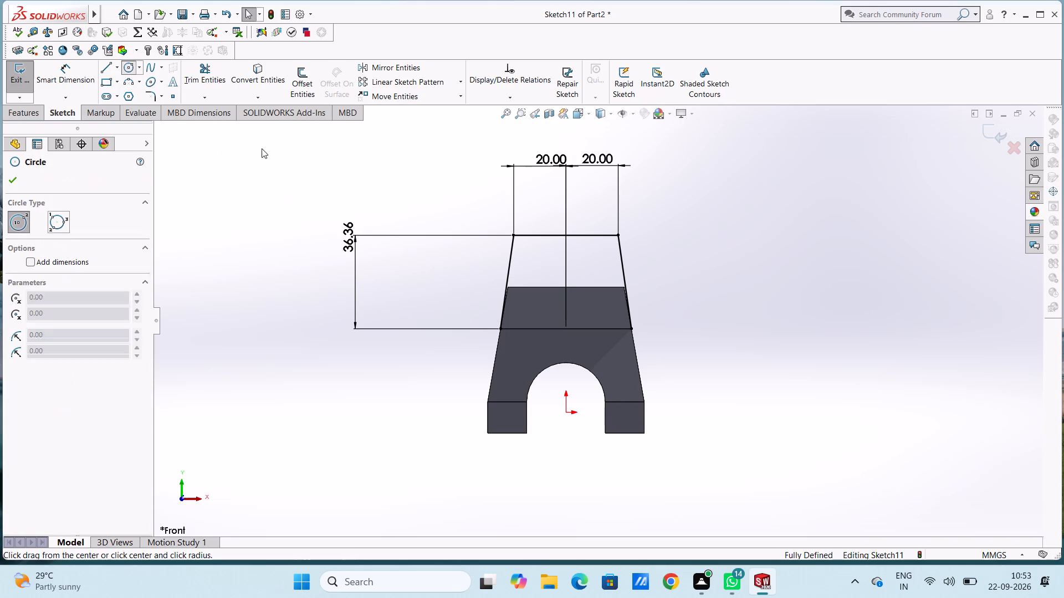
left_click(564, 234)
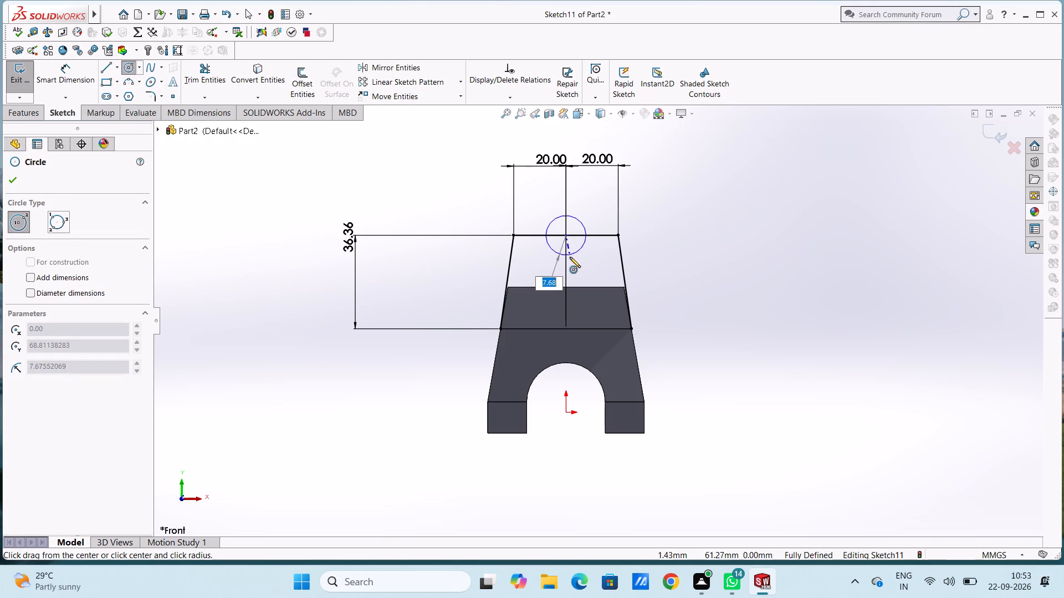
type("10")
key("Return")
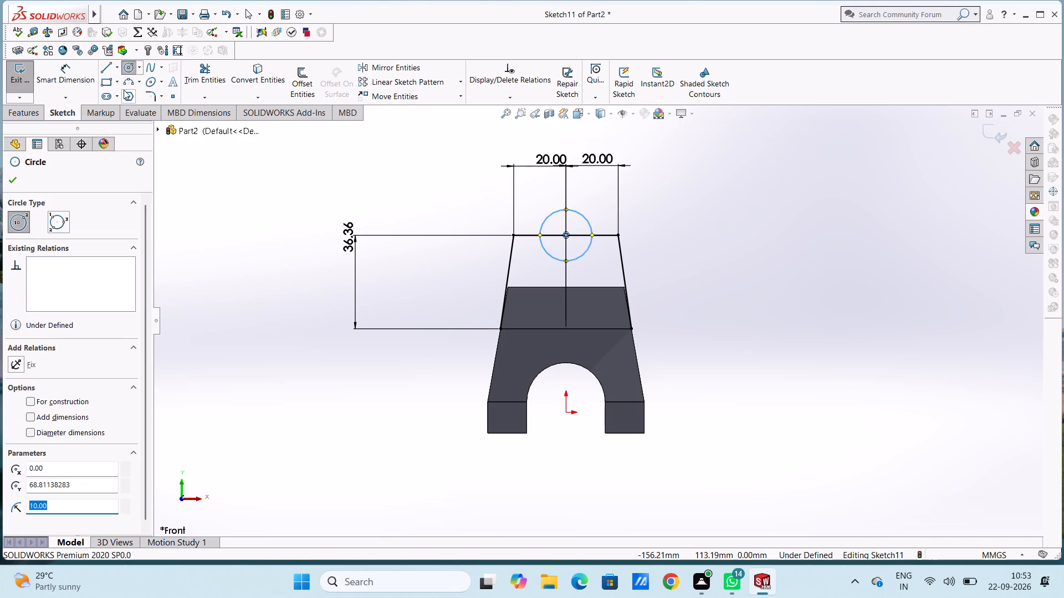
left_click(128, 70)
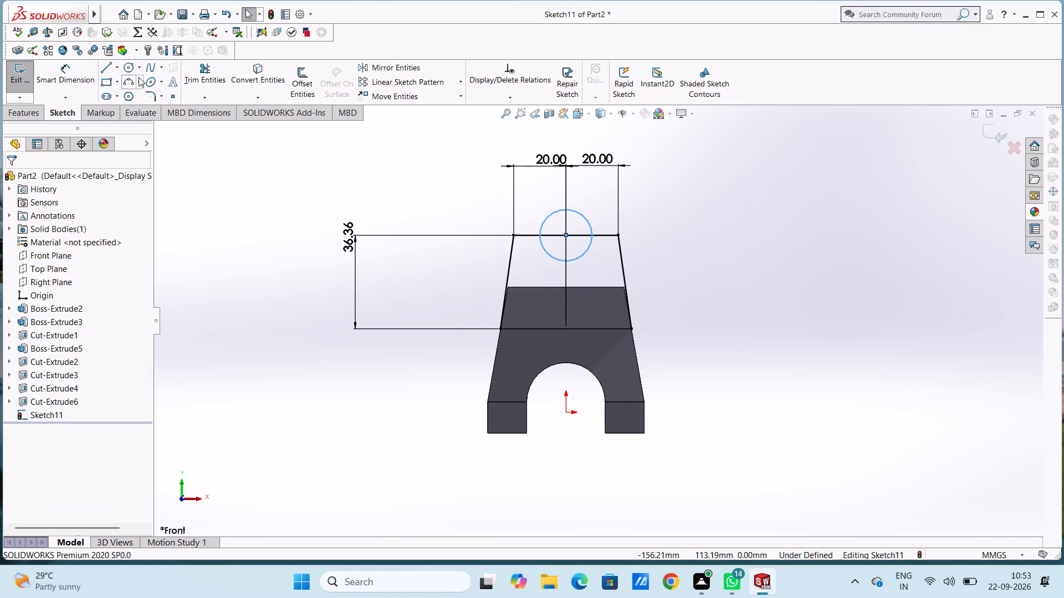
Trim the circle's upper half and the top line segment inside it to leave a semicircular notch.
left_click(211, 73)
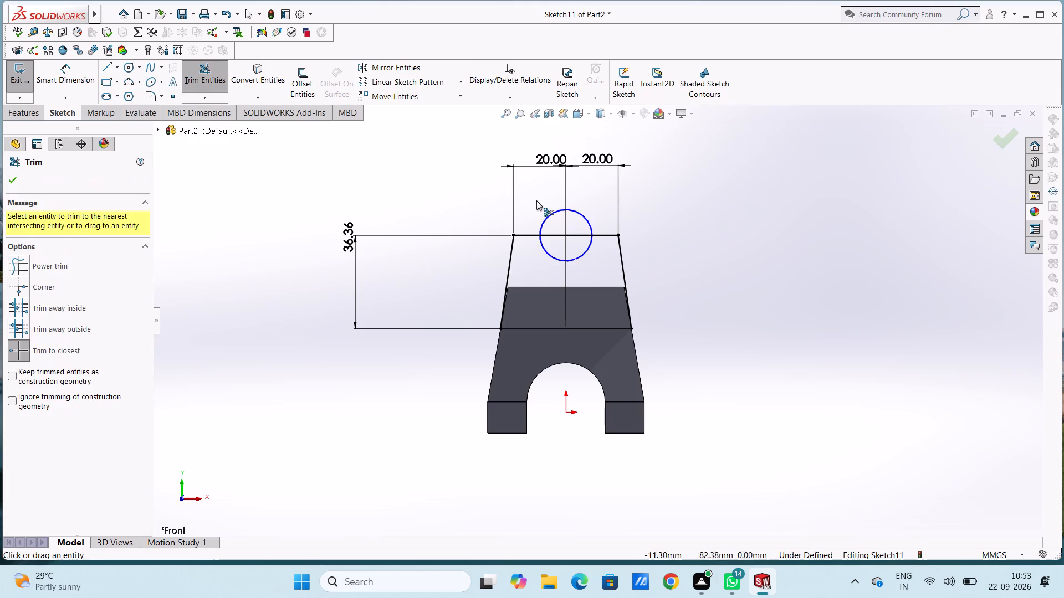
left_click(553, 214)
left_click(551, 233)
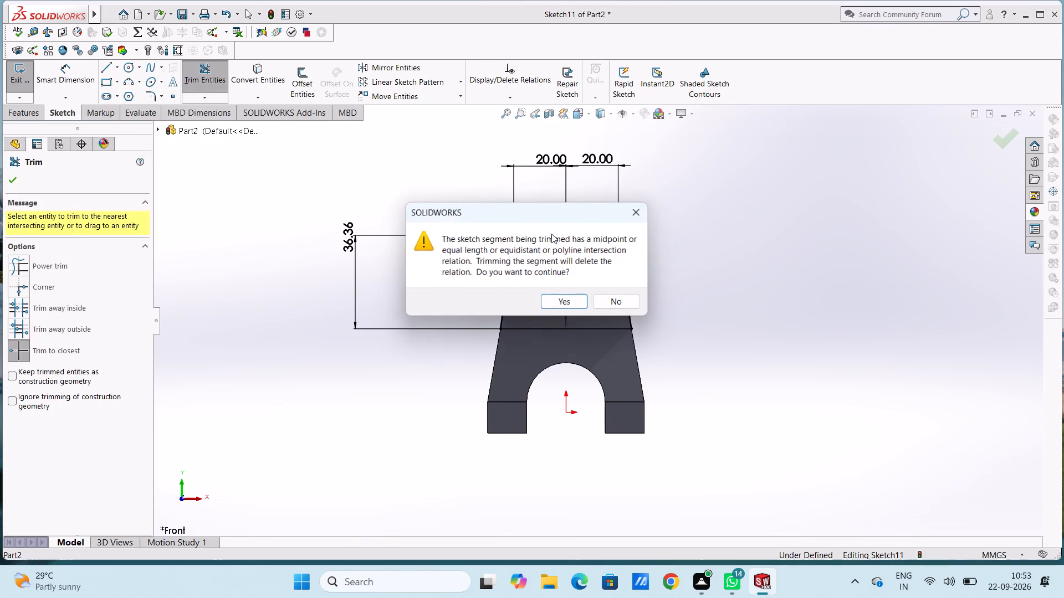
left_click(567, 302)
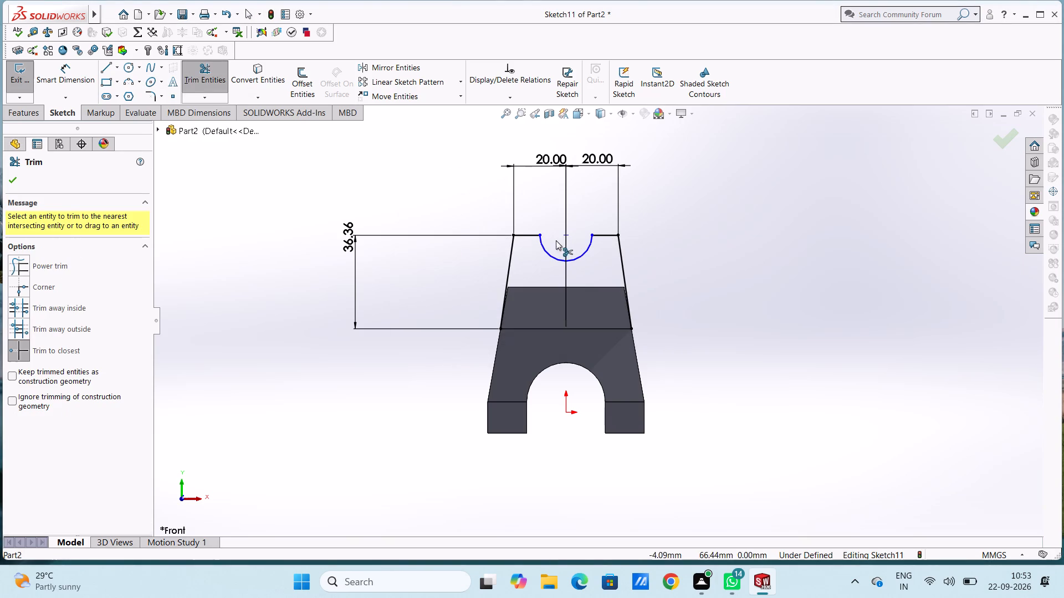
left_click(564, 234)
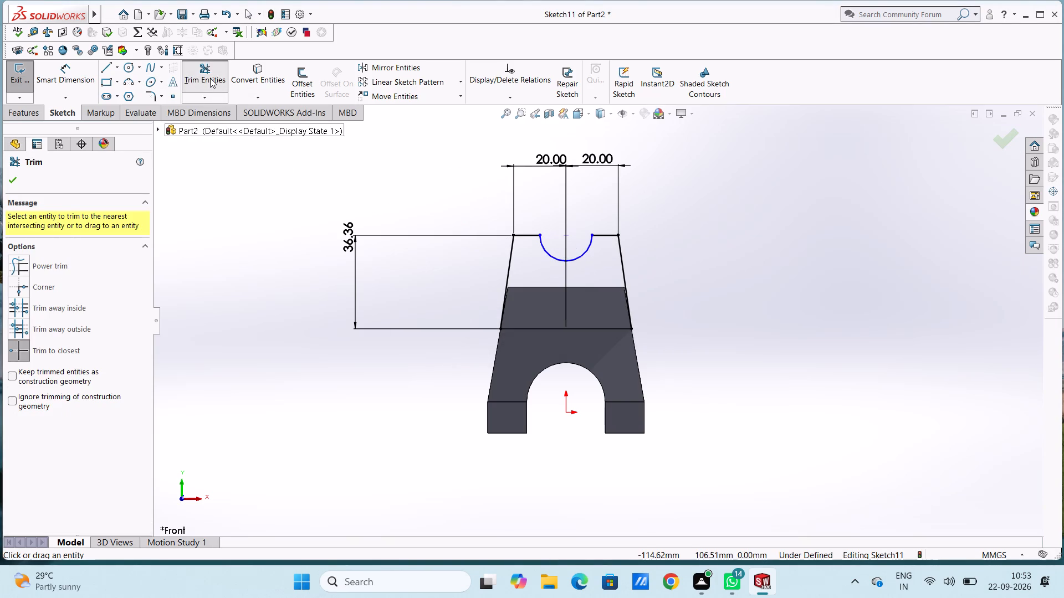
left_click(208, 80)
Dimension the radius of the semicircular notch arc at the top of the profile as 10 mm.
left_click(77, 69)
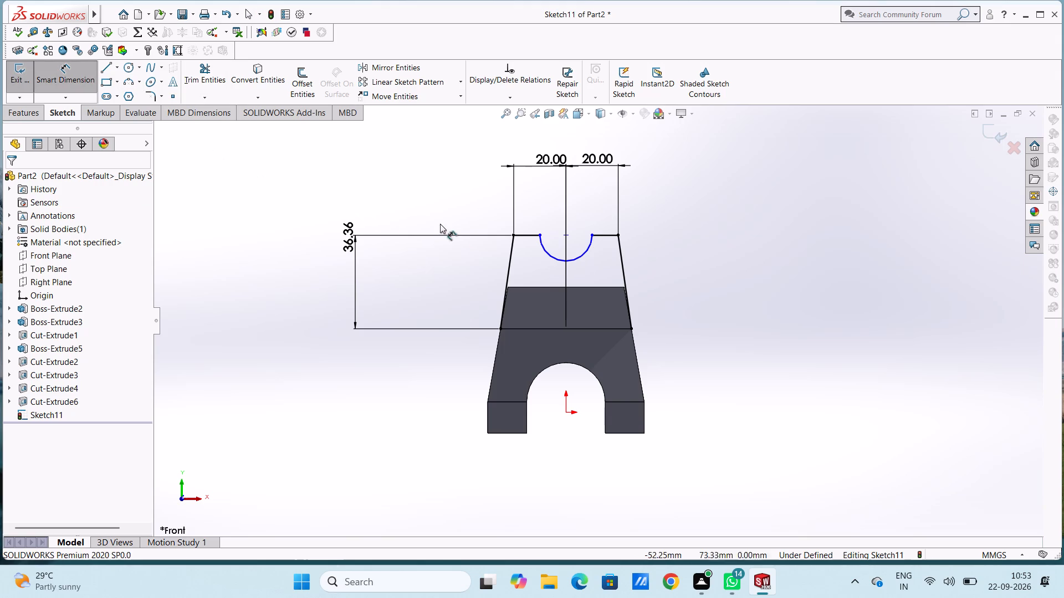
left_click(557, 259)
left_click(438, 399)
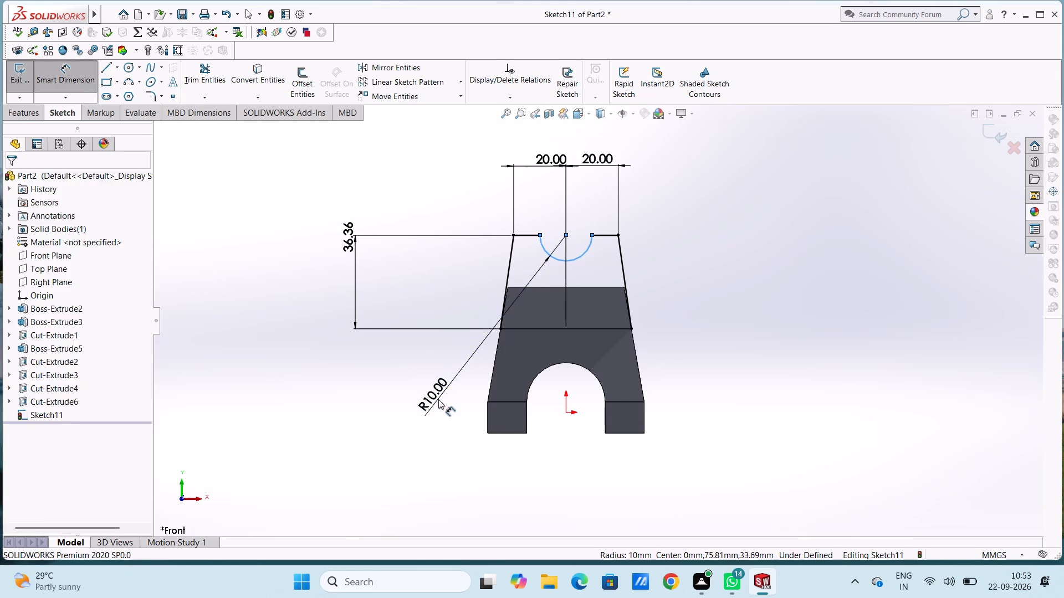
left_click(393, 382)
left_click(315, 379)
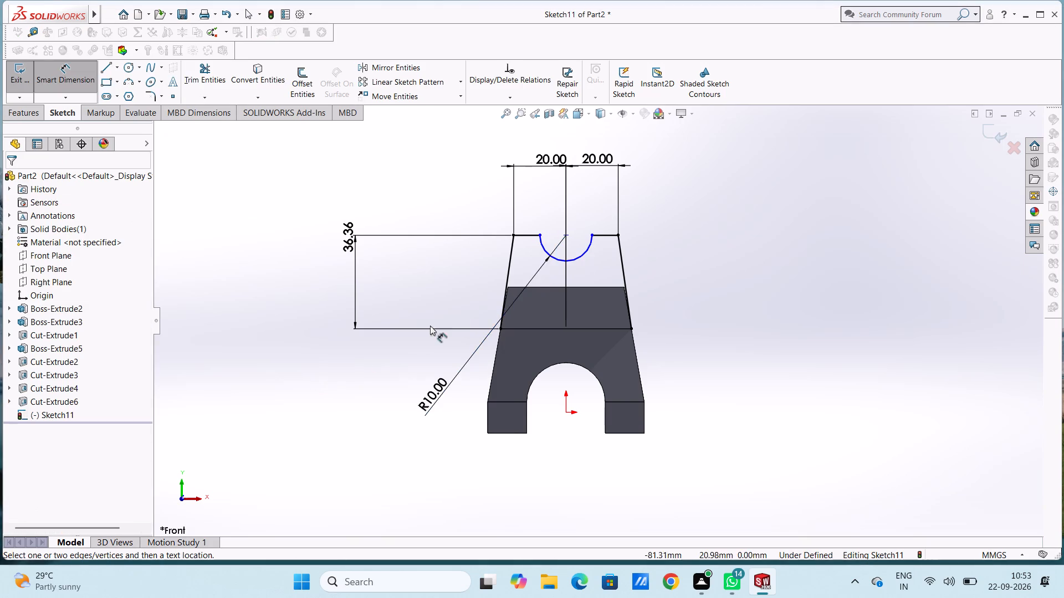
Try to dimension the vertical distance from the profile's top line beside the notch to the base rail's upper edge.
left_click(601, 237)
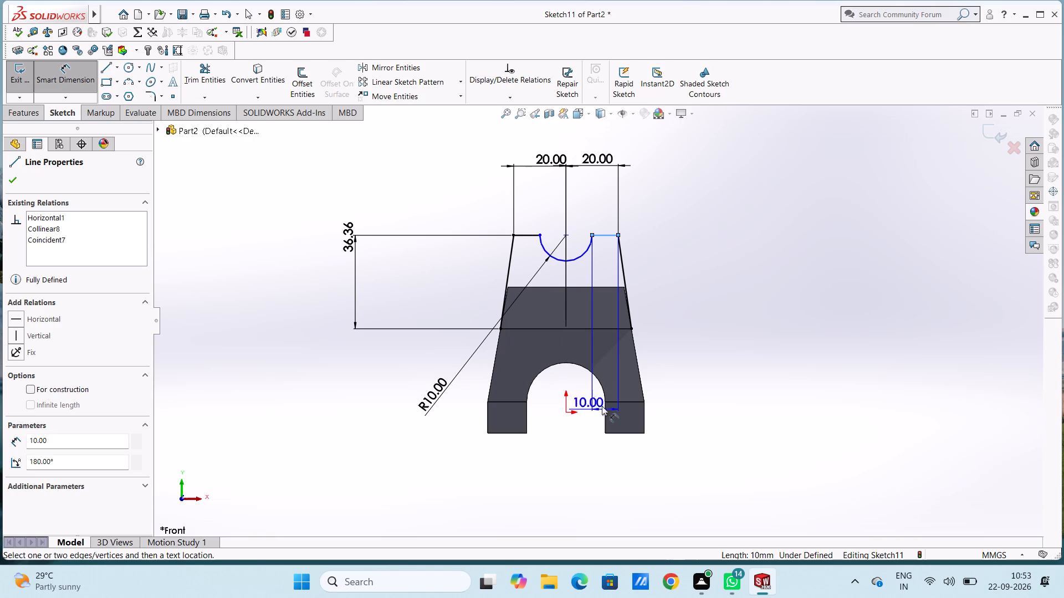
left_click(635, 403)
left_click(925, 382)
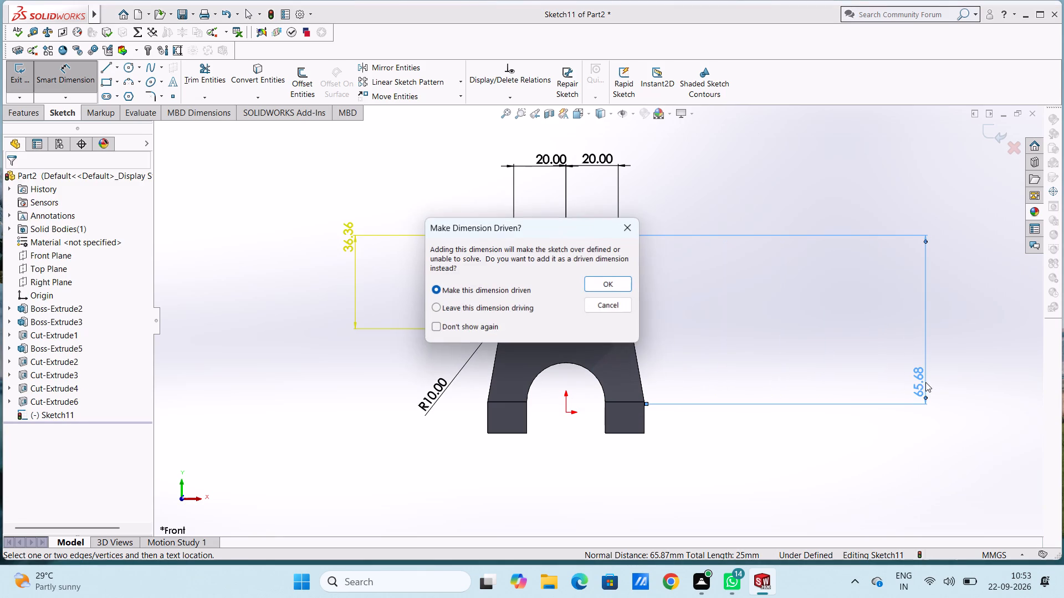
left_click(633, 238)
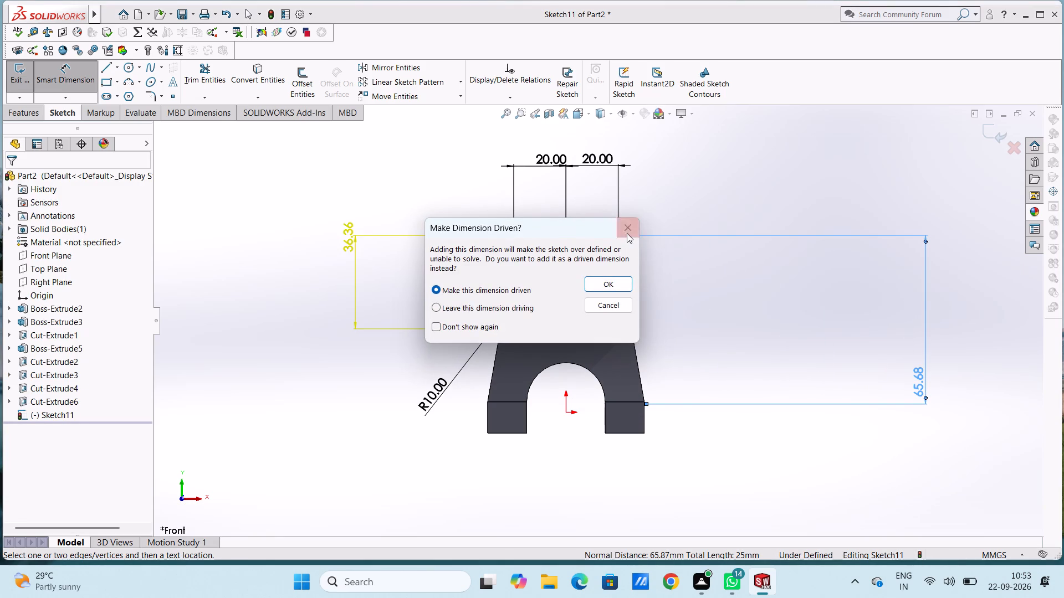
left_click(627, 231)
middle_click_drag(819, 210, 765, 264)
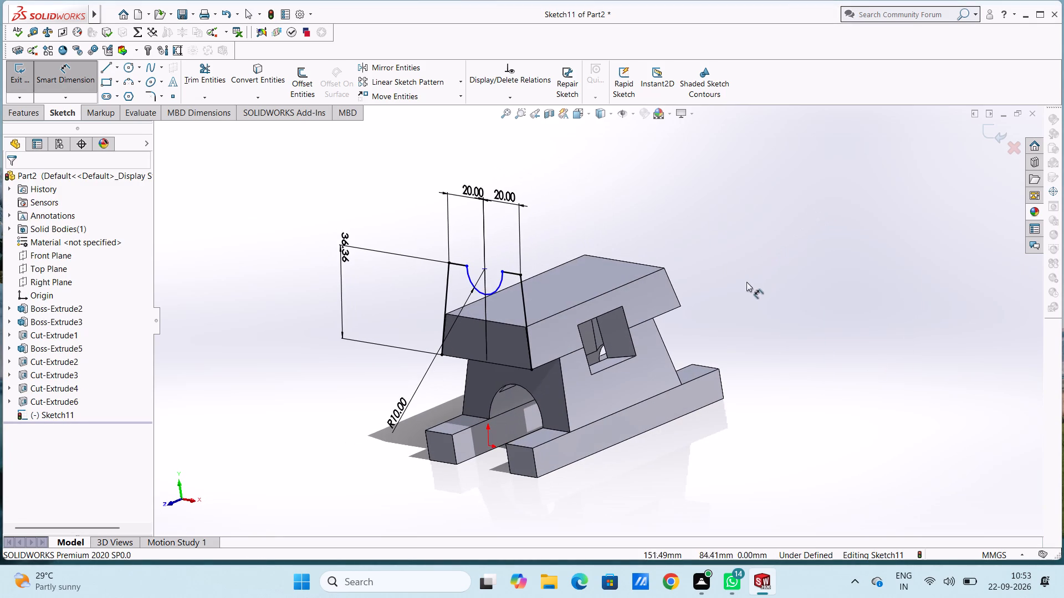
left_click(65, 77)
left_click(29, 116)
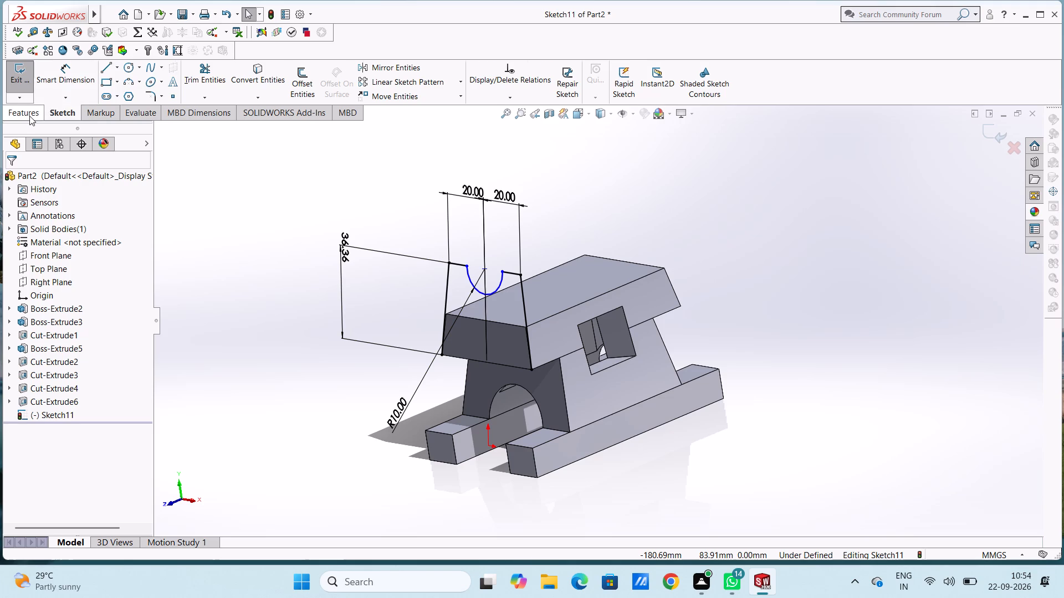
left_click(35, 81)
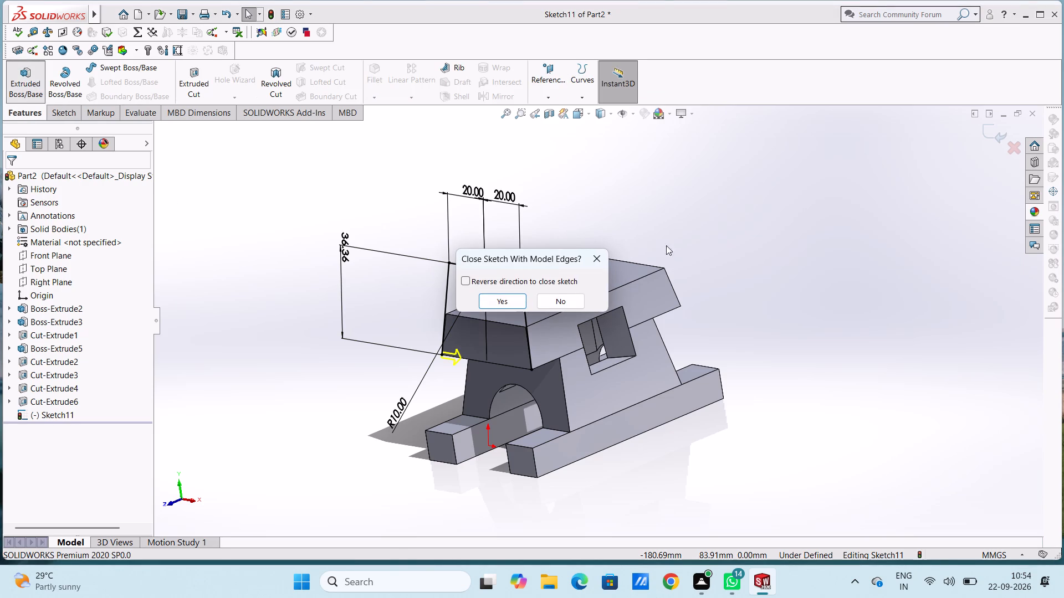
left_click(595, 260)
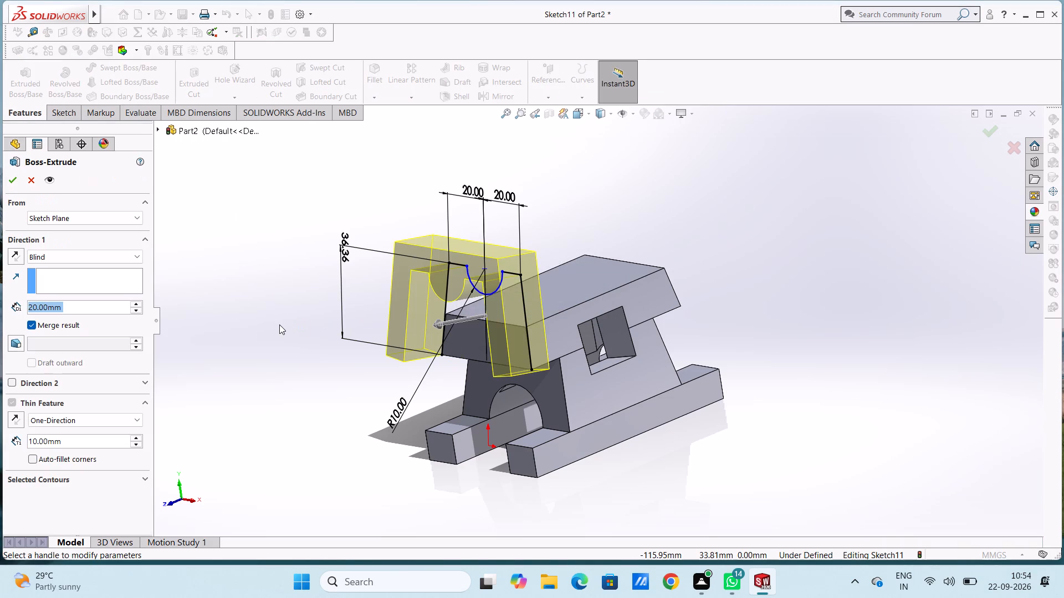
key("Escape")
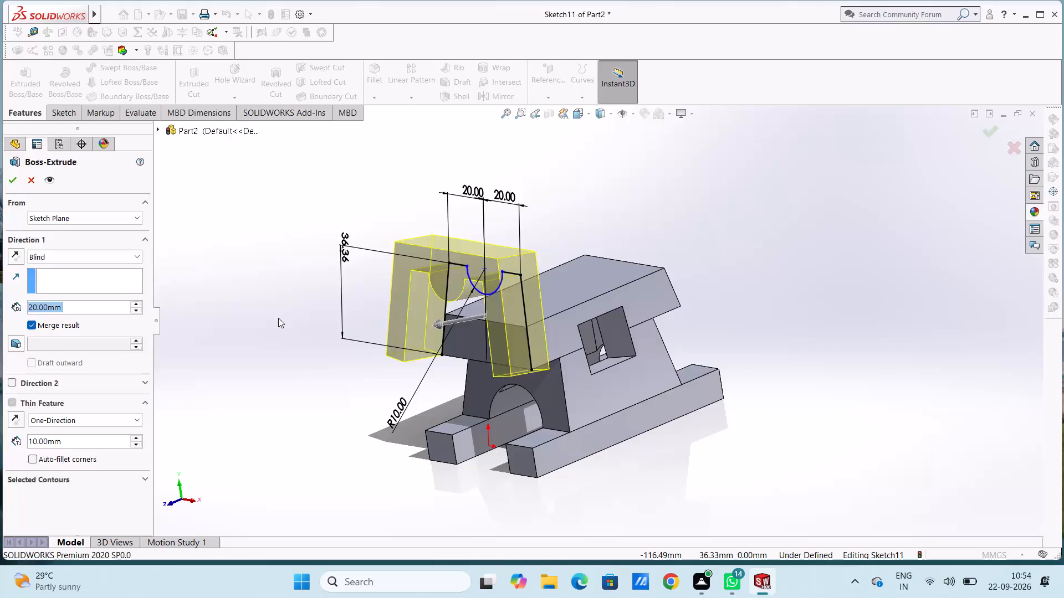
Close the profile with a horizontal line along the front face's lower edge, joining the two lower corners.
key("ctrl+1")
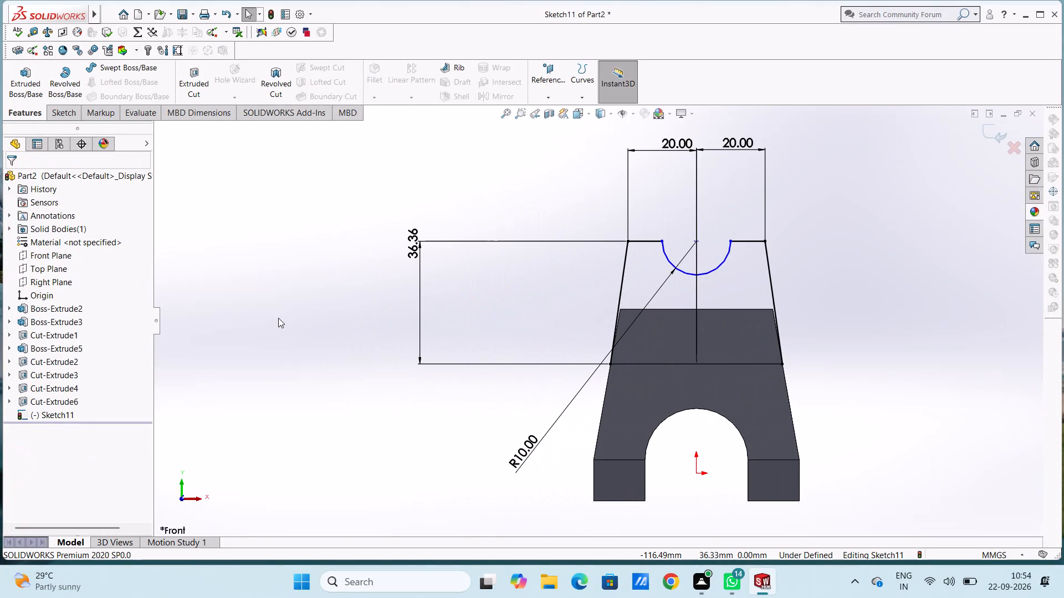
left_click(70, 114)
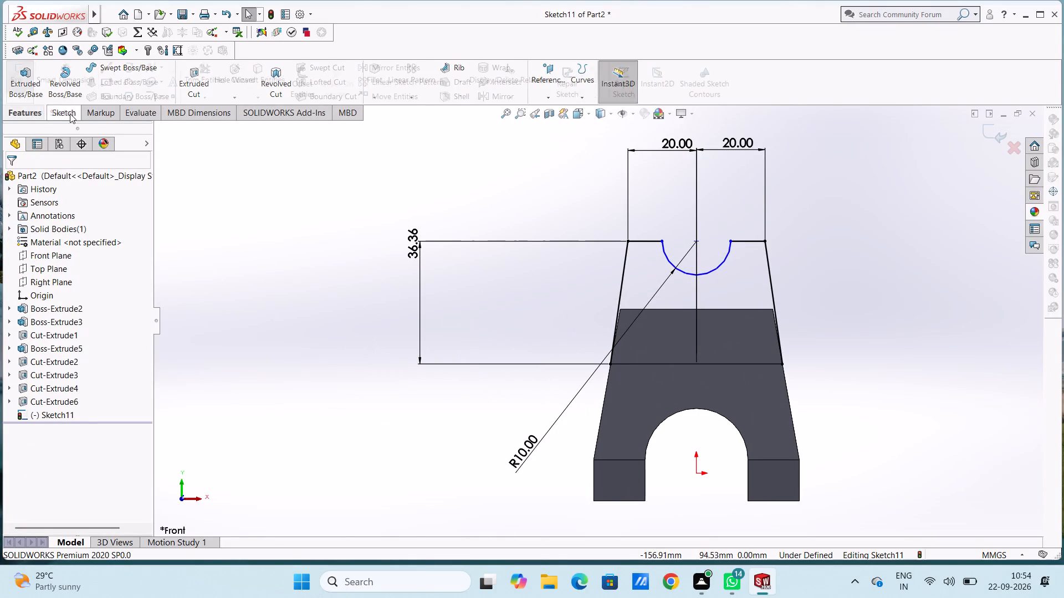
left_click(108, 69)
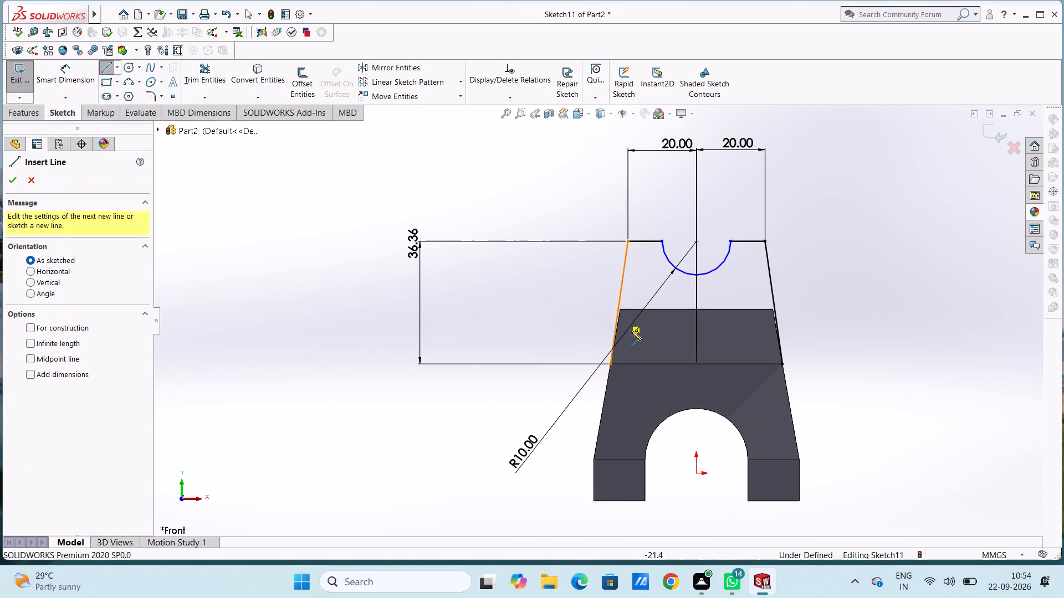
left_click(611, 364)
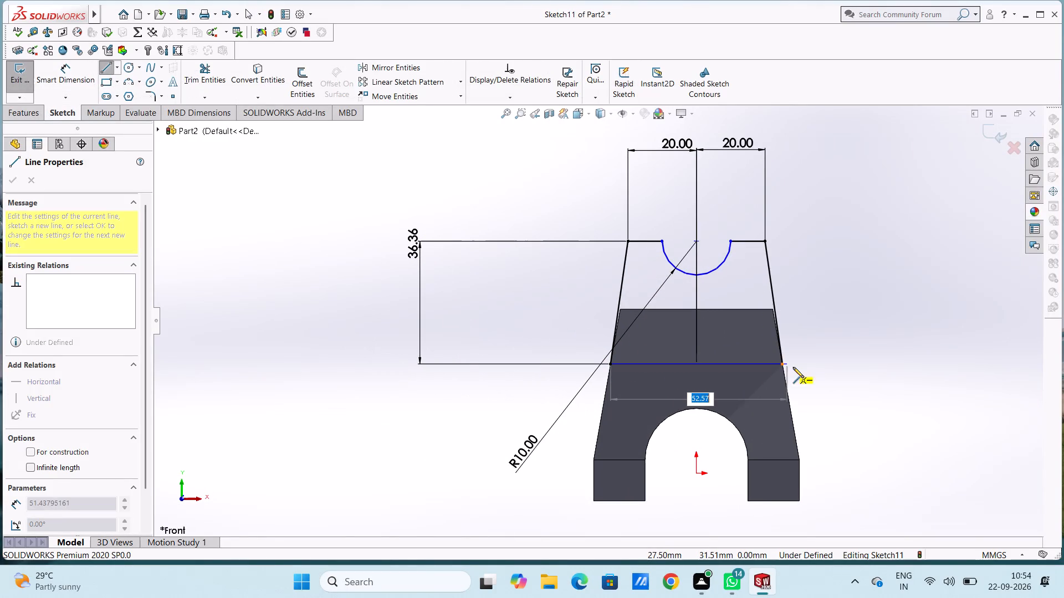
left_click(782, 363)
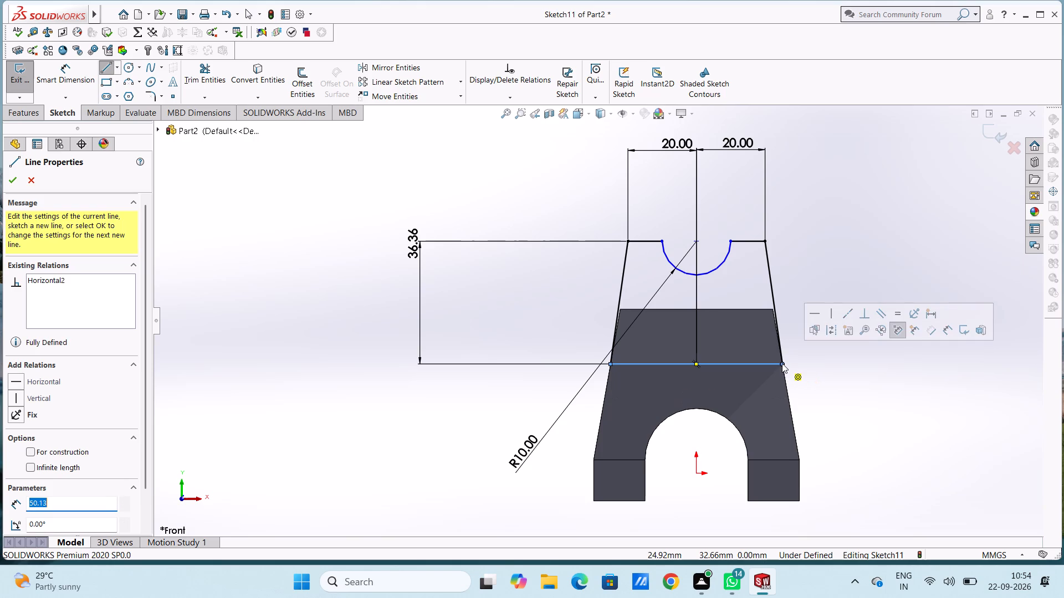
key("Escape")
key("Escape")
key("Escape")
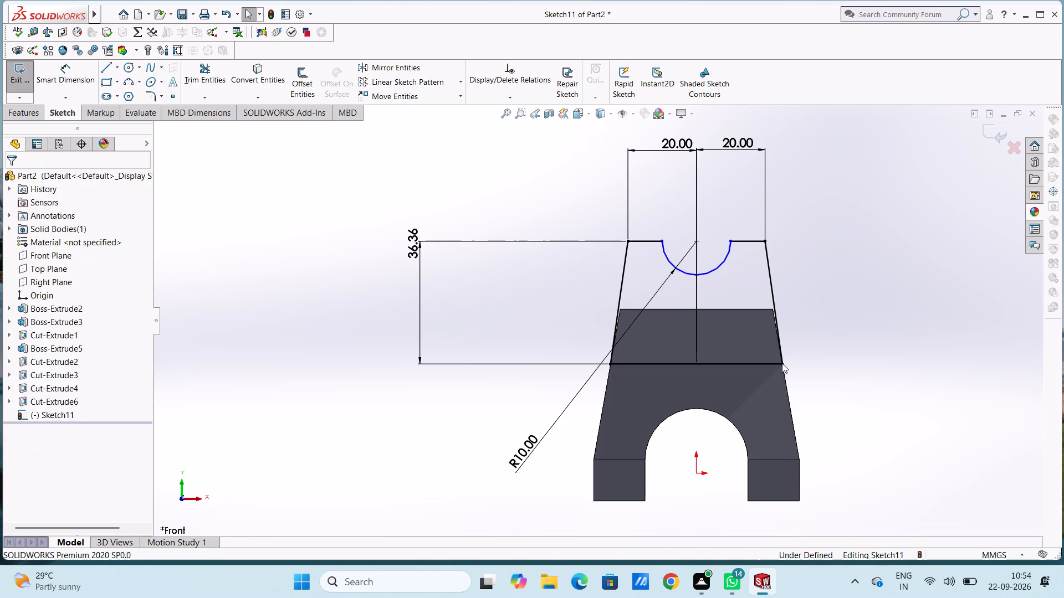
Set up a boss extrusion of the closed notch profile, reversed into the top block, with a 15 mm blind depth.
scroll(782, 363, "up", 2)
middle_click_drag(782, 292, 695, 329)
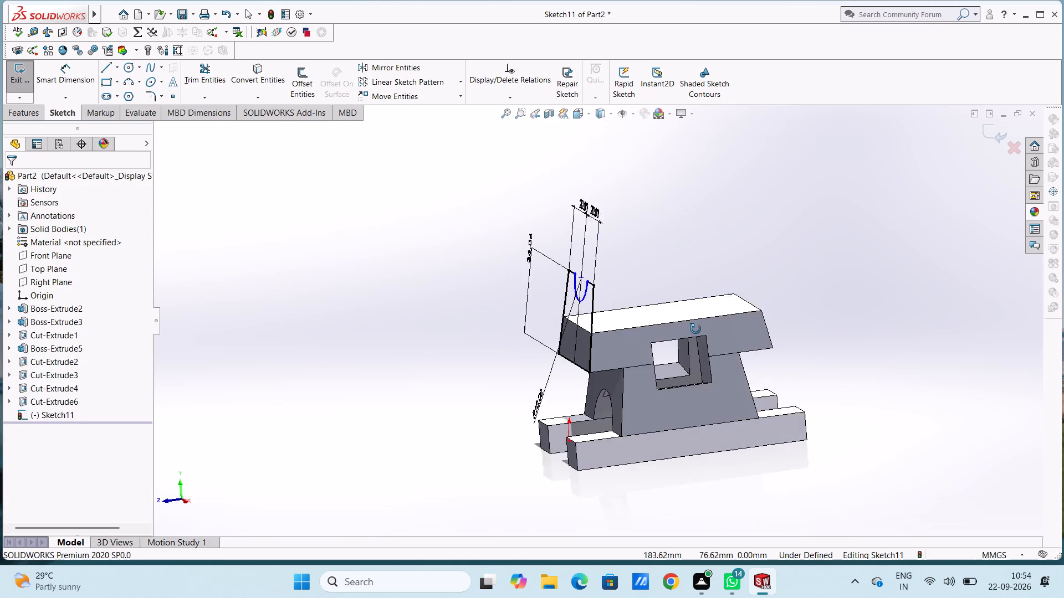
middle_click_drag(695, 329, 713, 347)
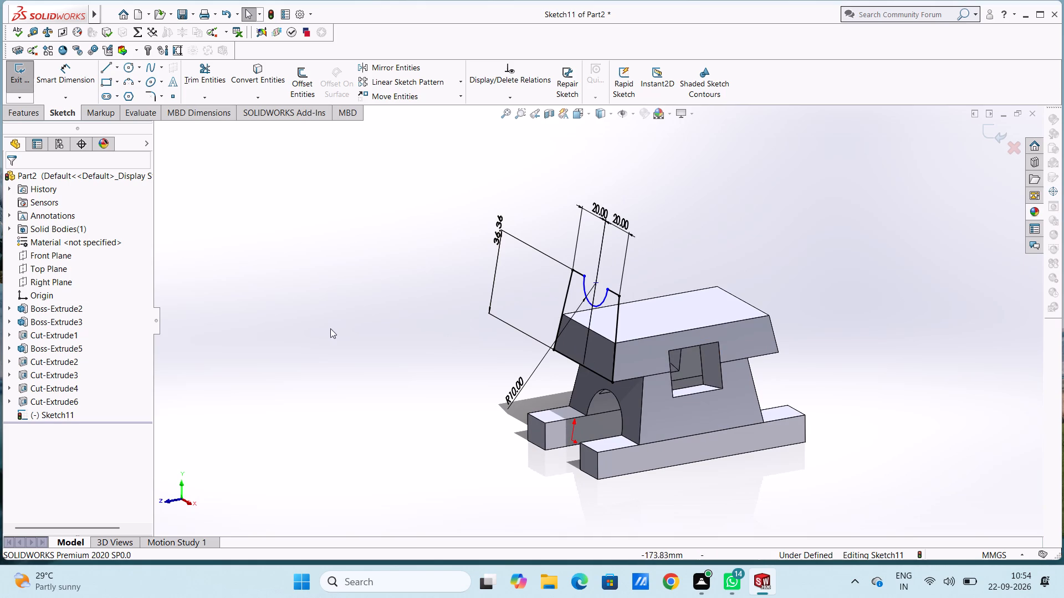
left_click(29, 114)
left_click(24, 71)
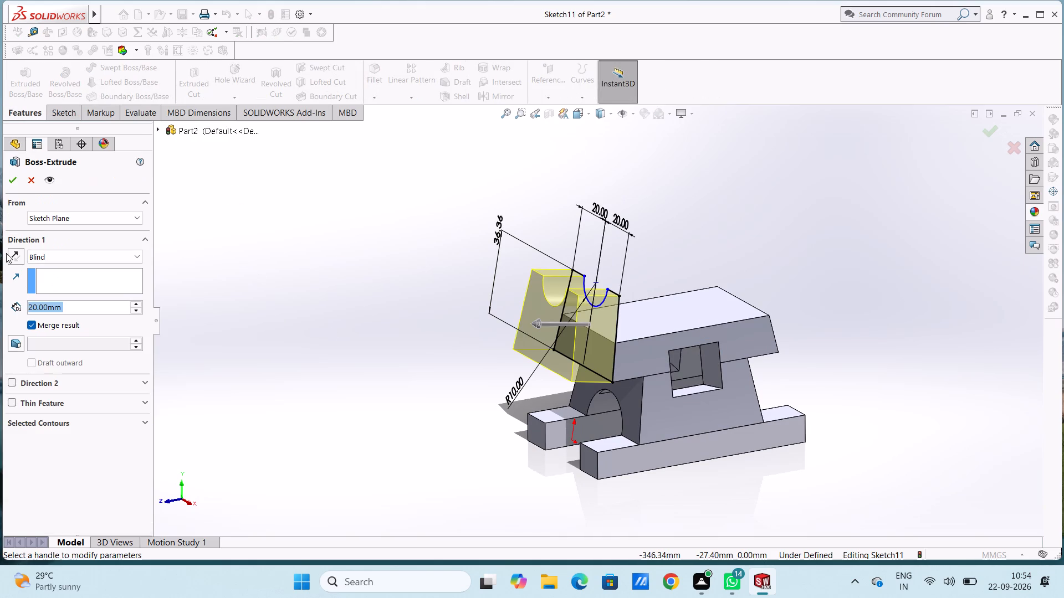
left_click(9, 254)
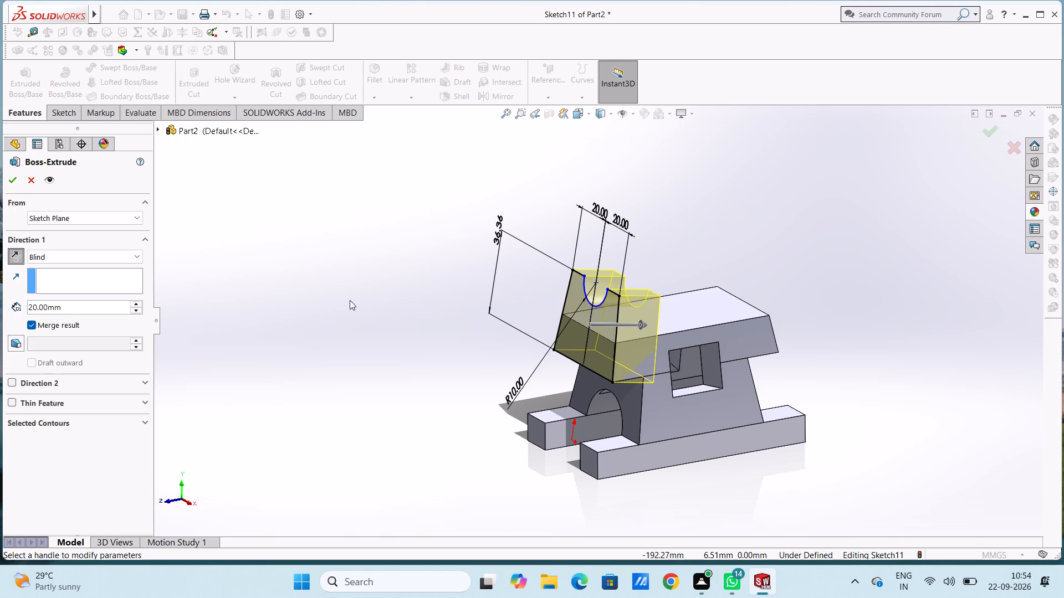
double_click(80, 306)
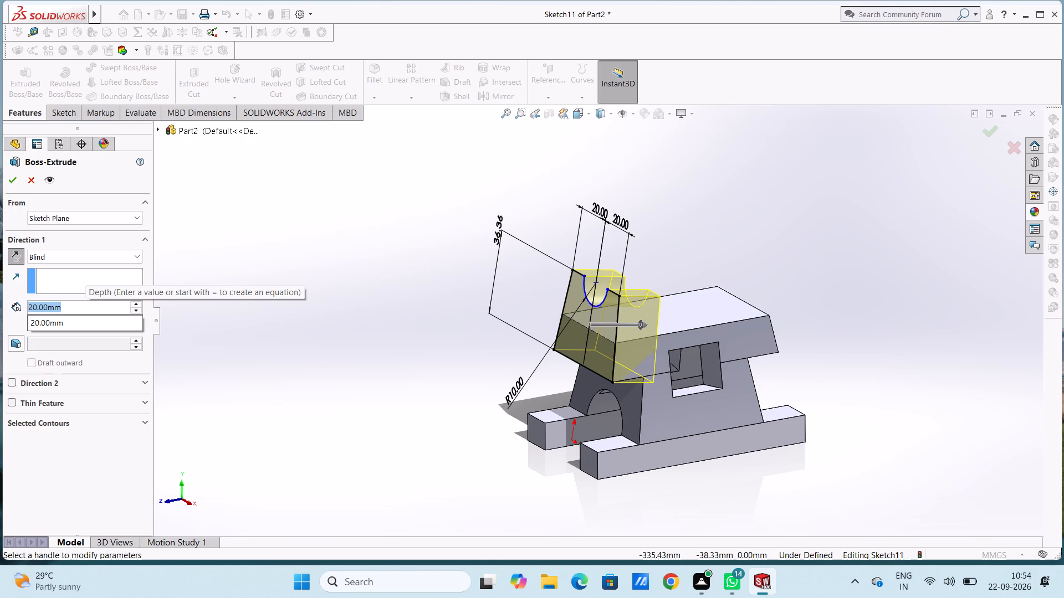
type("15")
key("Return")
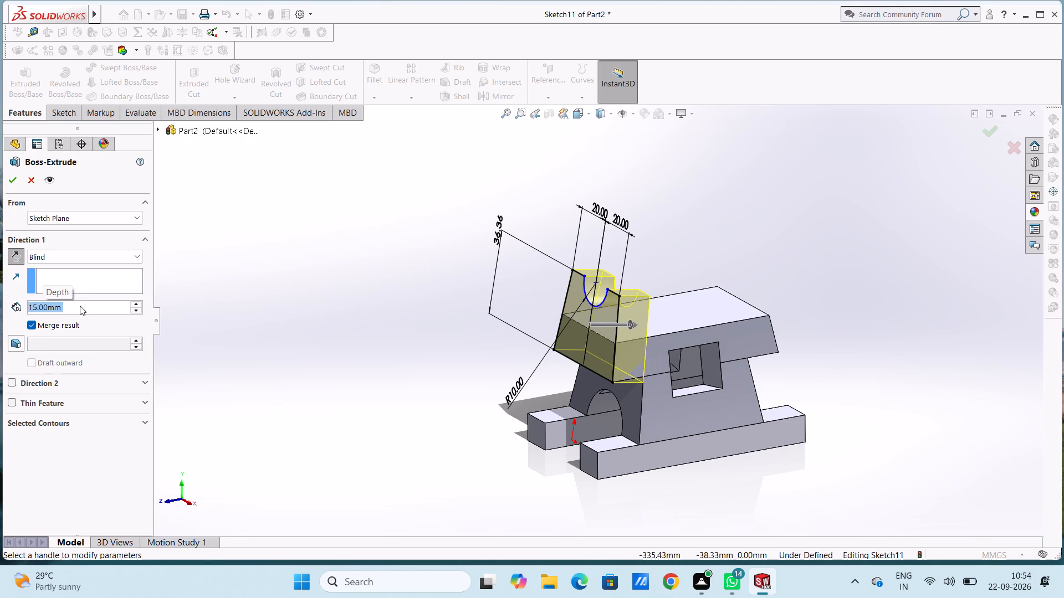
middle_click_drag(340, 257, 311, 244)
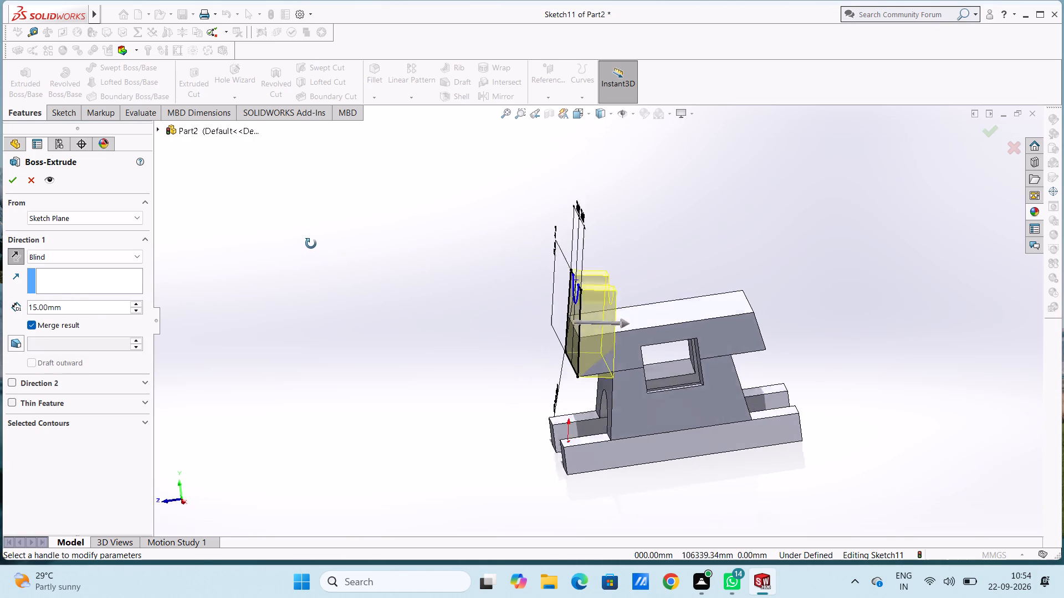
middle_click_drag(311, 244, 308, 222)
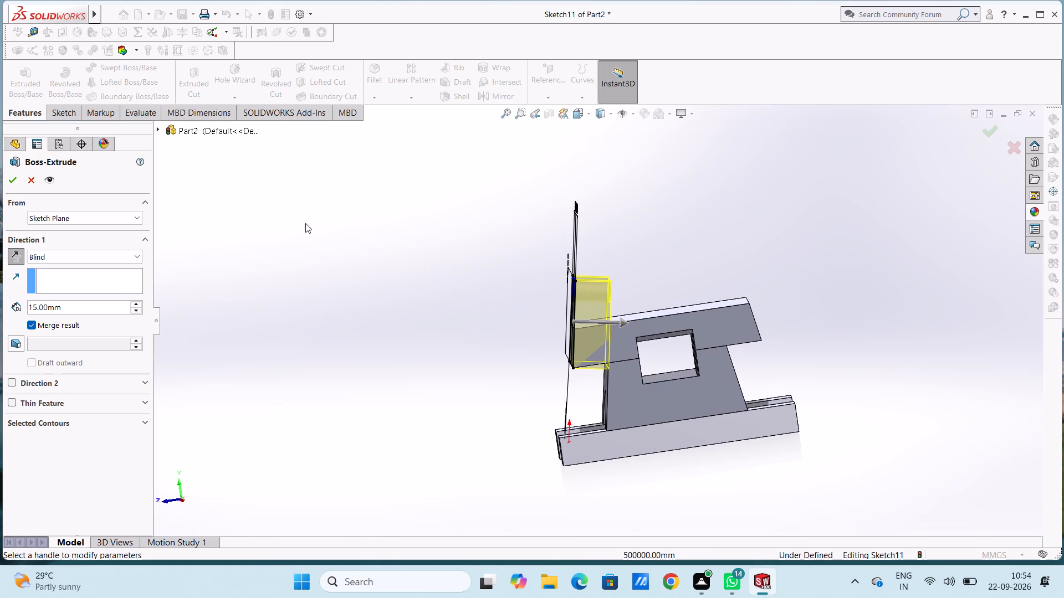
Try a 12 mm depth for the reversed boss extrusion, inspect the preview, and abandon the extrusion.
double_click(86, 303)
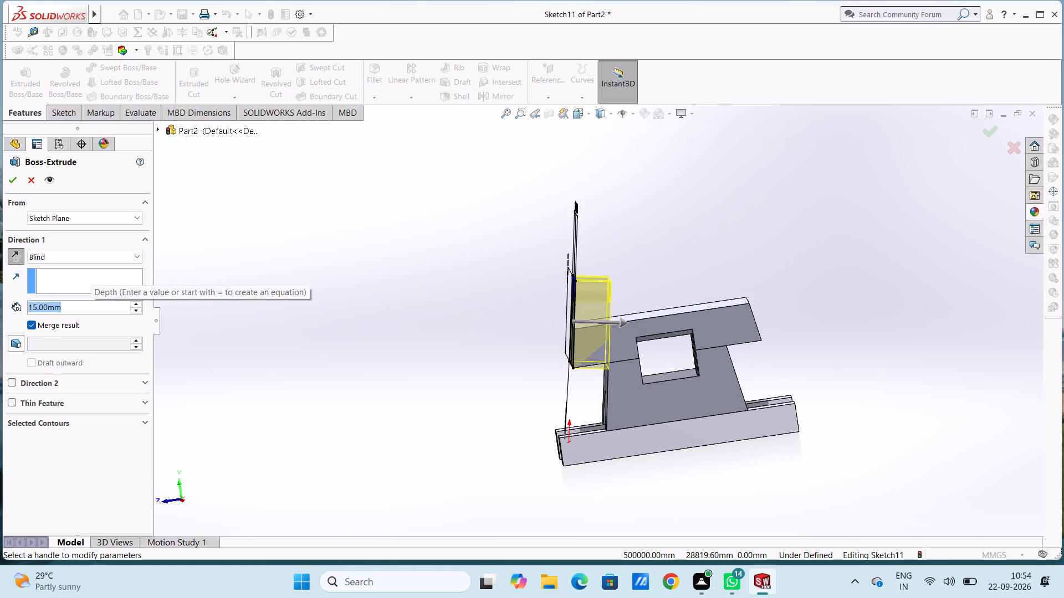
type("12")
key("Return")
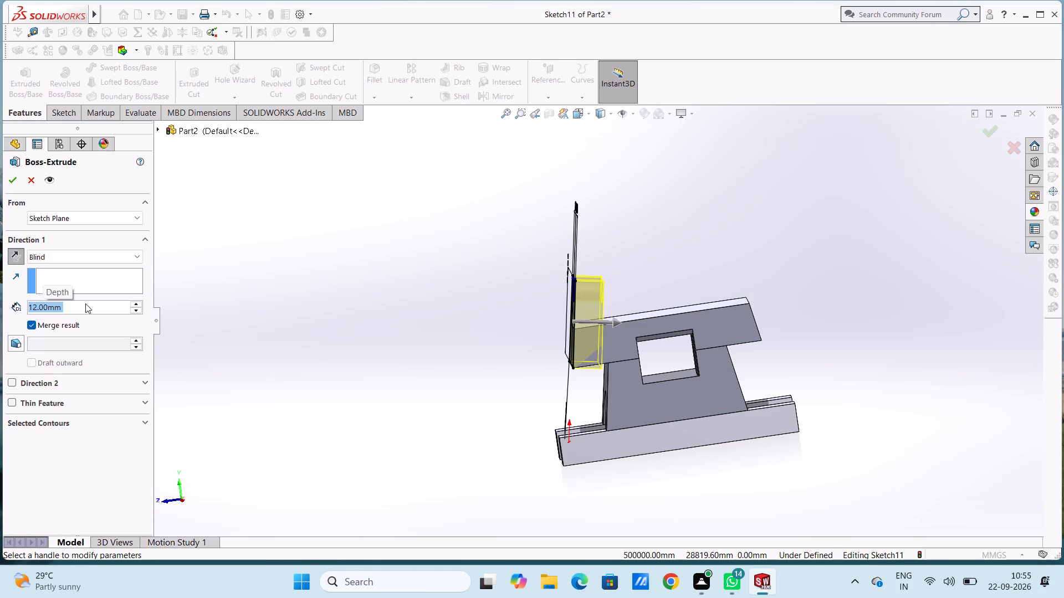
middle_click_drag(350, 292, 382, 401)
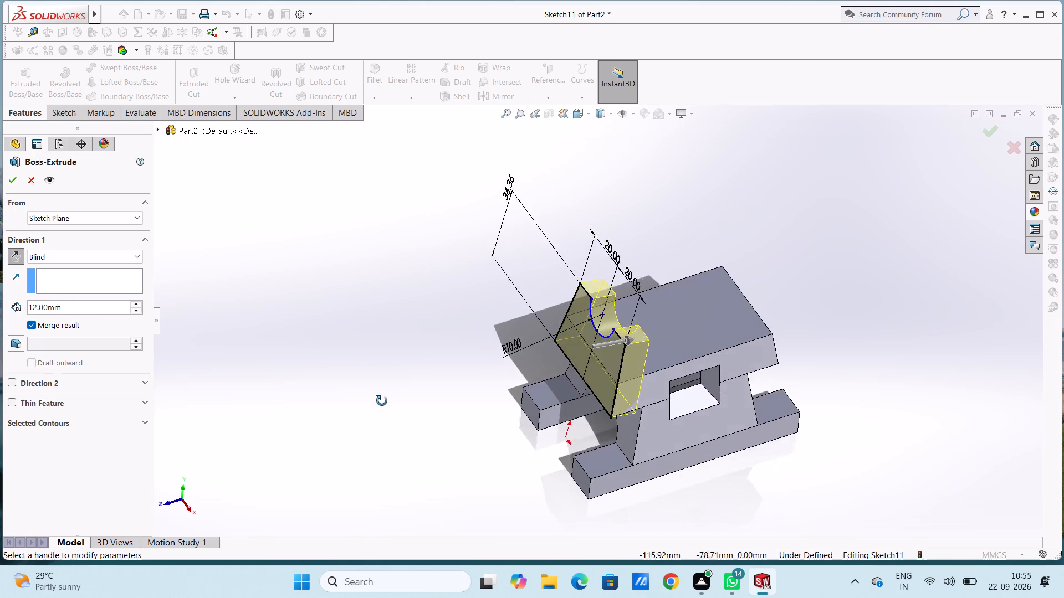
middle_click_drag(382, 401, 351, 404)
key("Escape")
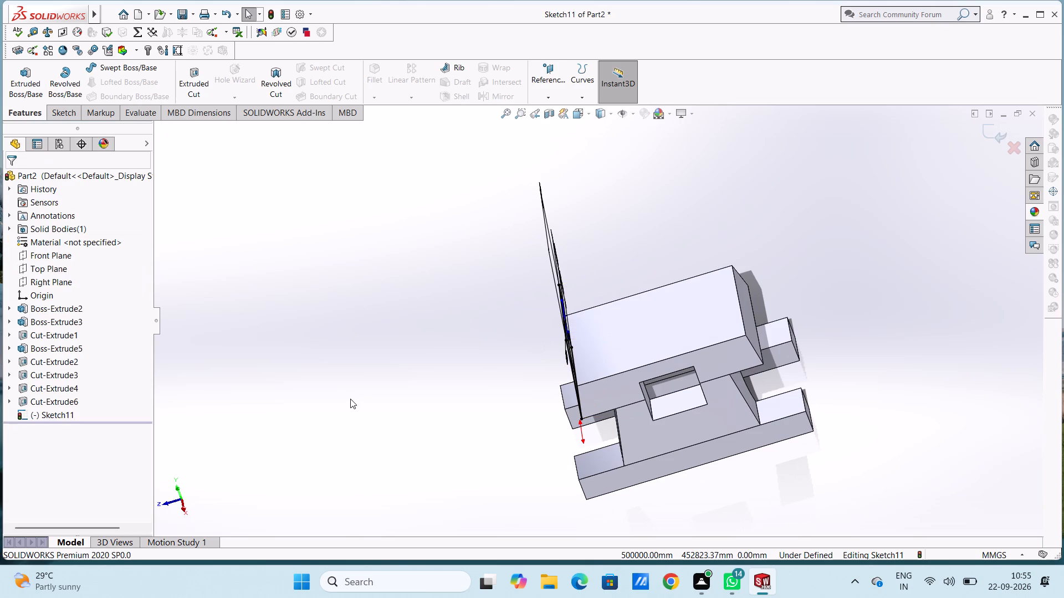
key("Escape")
Undo the entire front-face notch profile, including its dimensions, lines and the sketch itself.
key("ctrl+z")
key("ctrl+z")
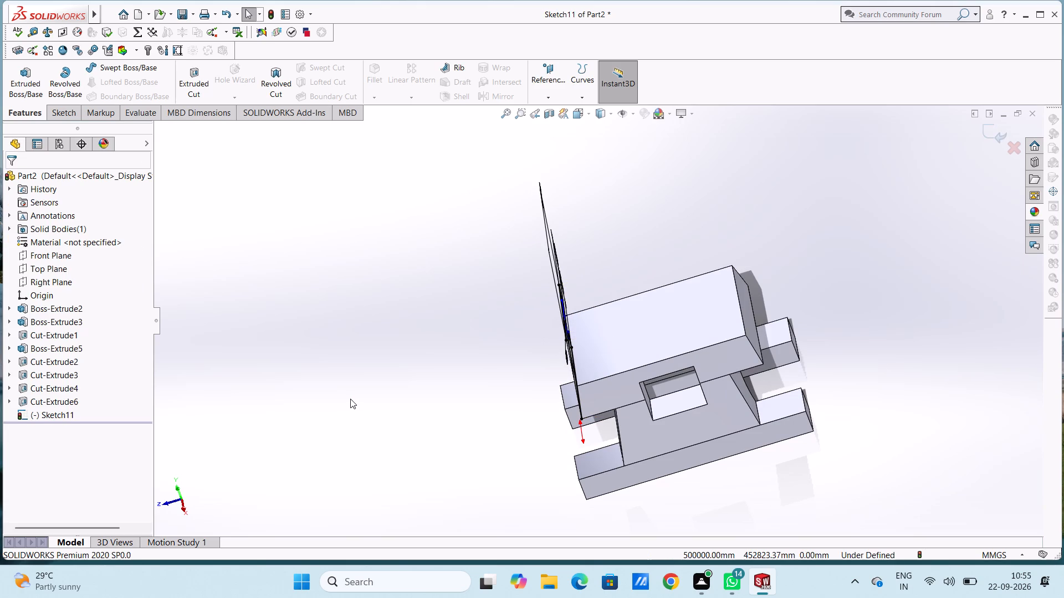
key("ctrl+z")
key("ctrl+z")
key("ctrl+z")
key("ctrl+z")
key("ctrl+z")
key("ctrl+z")
key("ctrl+z")
key("ctrl+z")
key("ctrl+z")
key("ctrl+z")
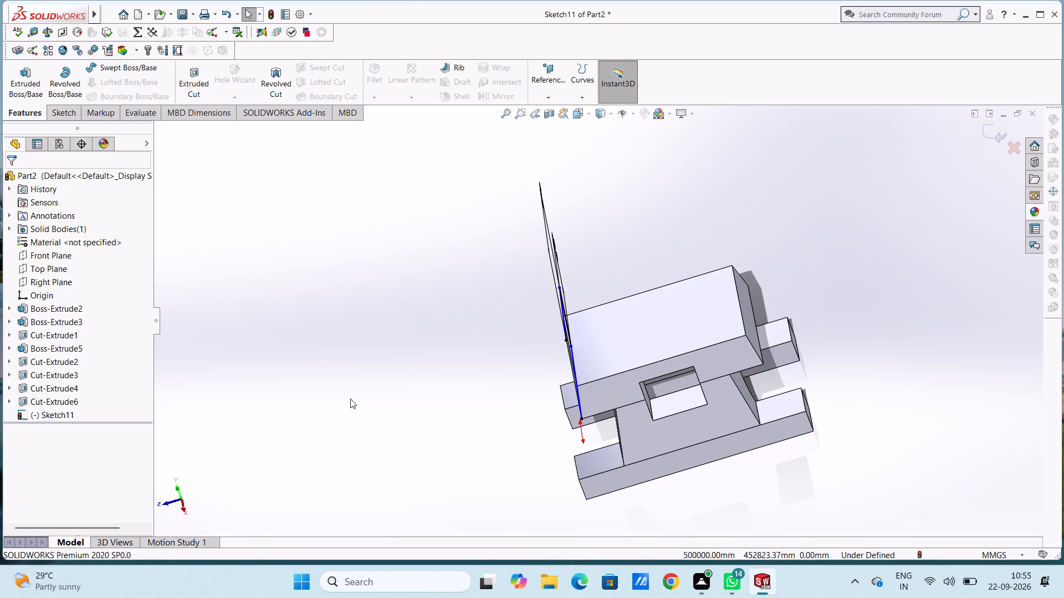
key("ctrl+z")
key("ctrl+z")
key("ctrl+z")
key("ctrl+z")
key("ctrl+z")
key("ctrl+z")
key("ctrl+z")
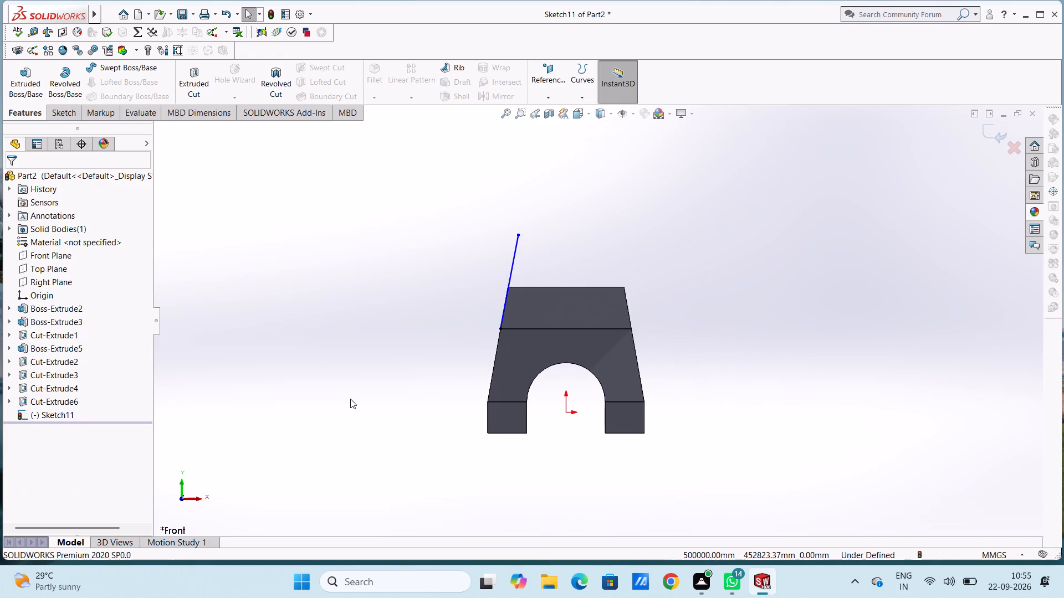
key("ctrl+z")
key("ctrl+z")
key("ctrl+z")
key("ctrl+z")
key("ctrl+z")
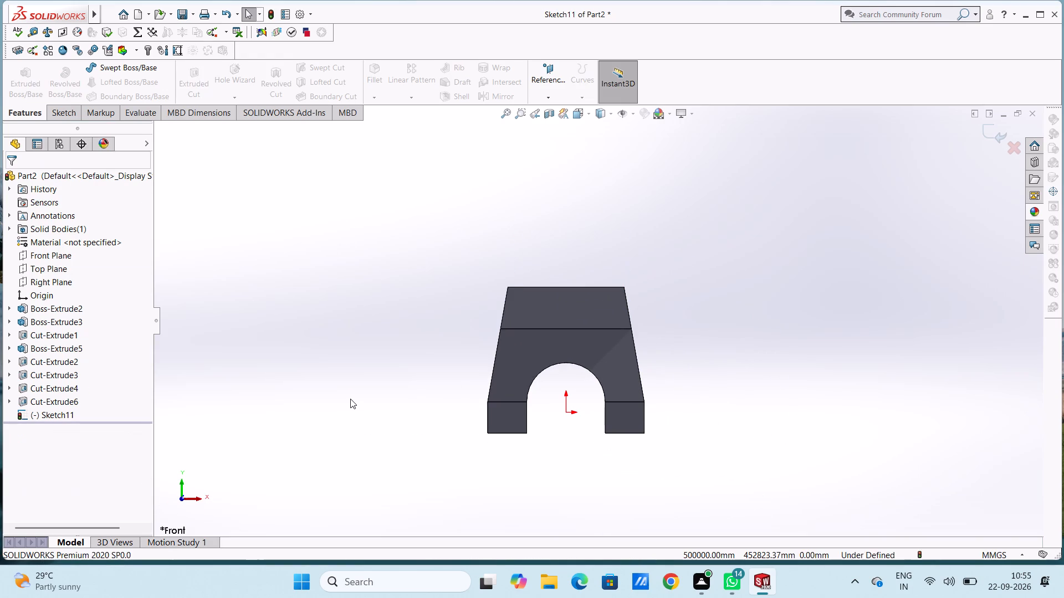
key("ctrl+z")
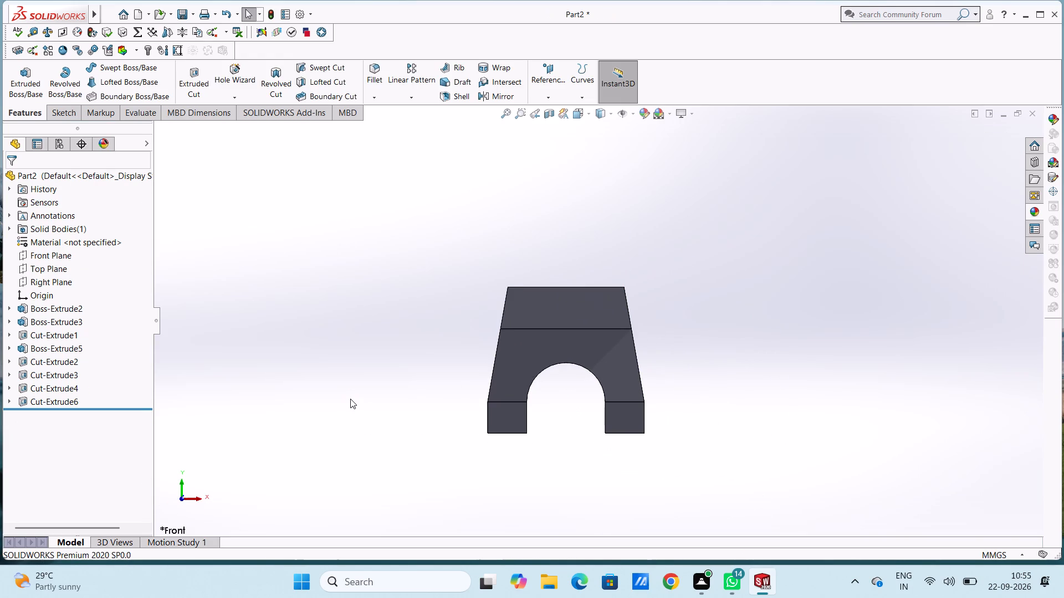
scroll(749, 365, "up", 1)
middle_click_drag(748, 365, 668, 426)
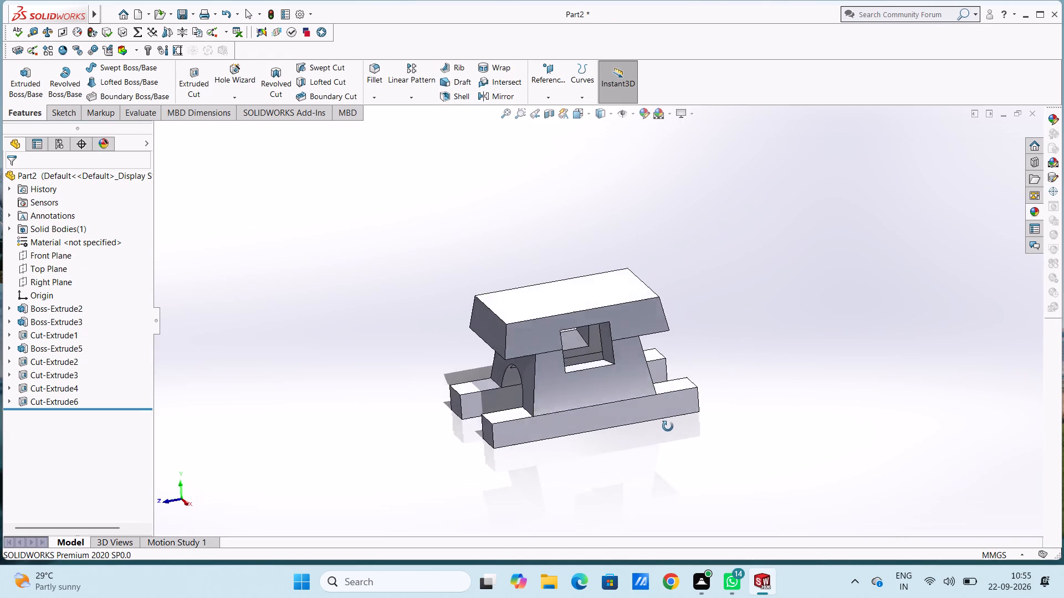
Sketch a corner rectangle on the top block's upper face, tracing its outline from corner to opposite corner.
middle_click_drag(668, 426, 671, 434)
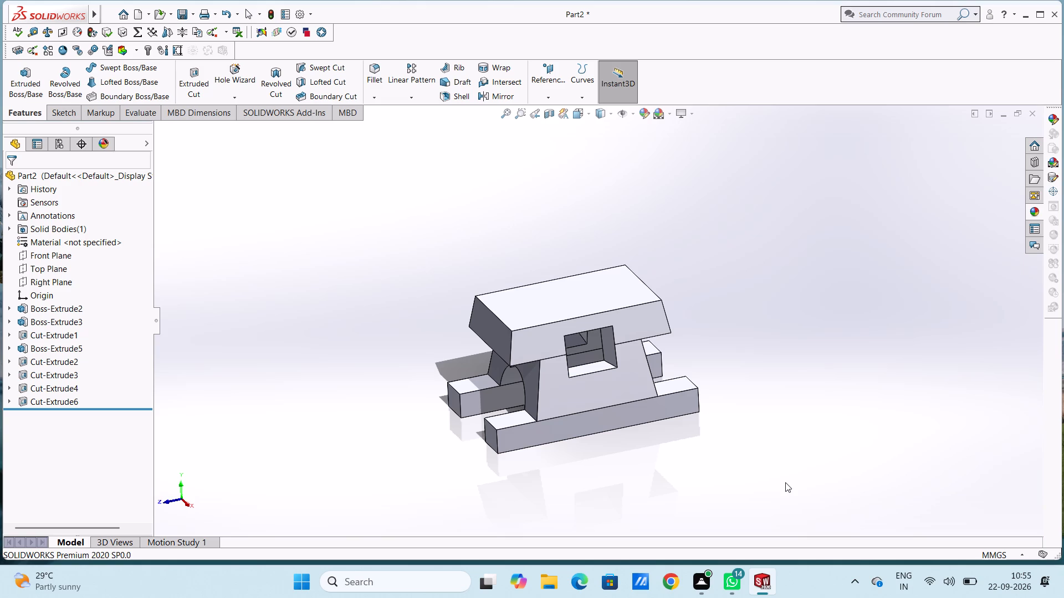
key("ctrl+5")
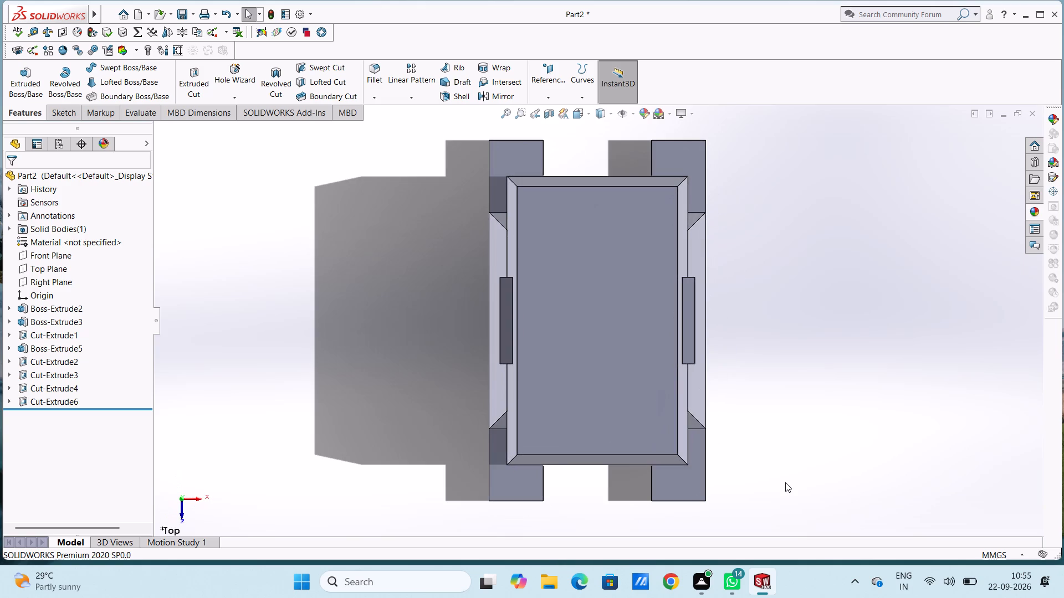
left_click(559, 341)
left_click(605, 310)
left_click(364, 323)
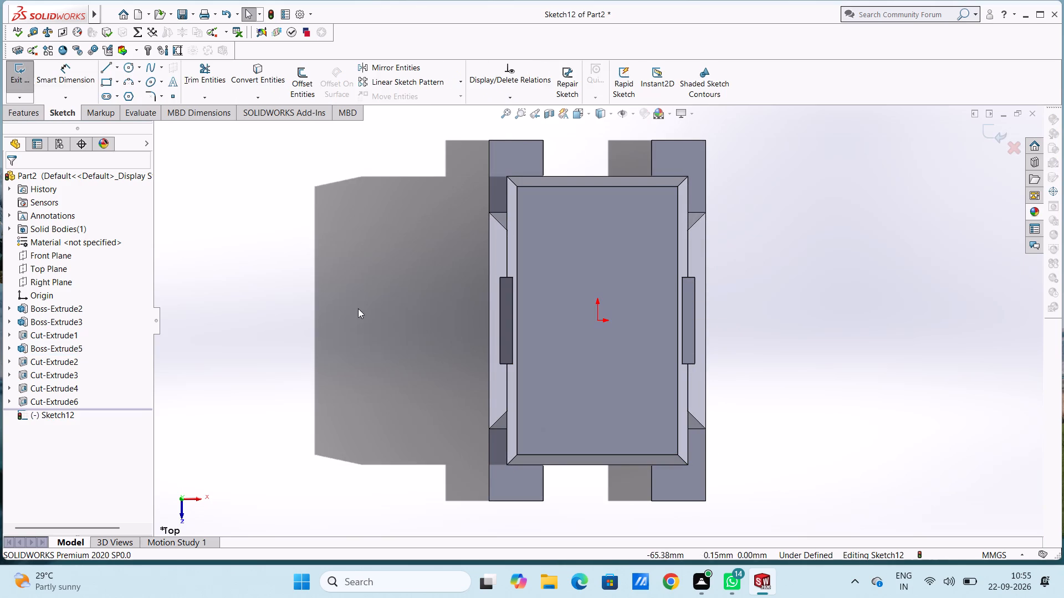
left_click(103, 81)
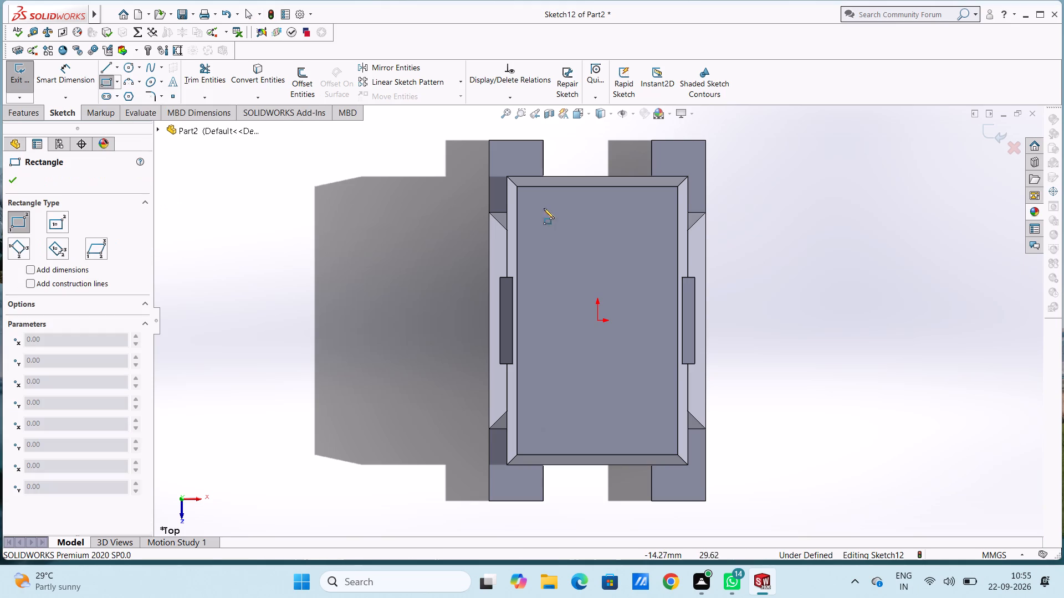
left_click(515, 184)
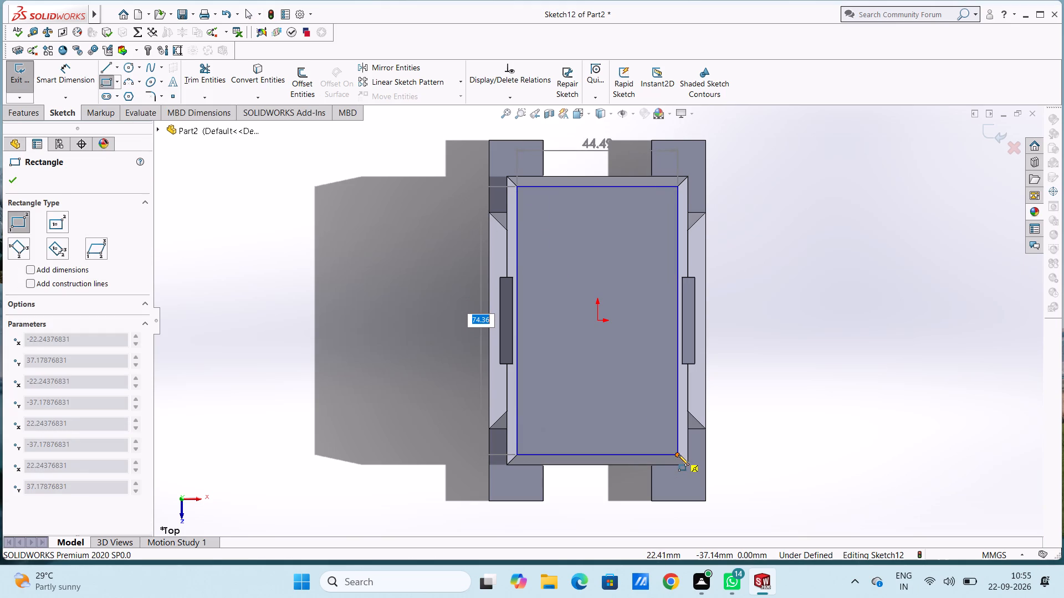
left_click(678, 455)
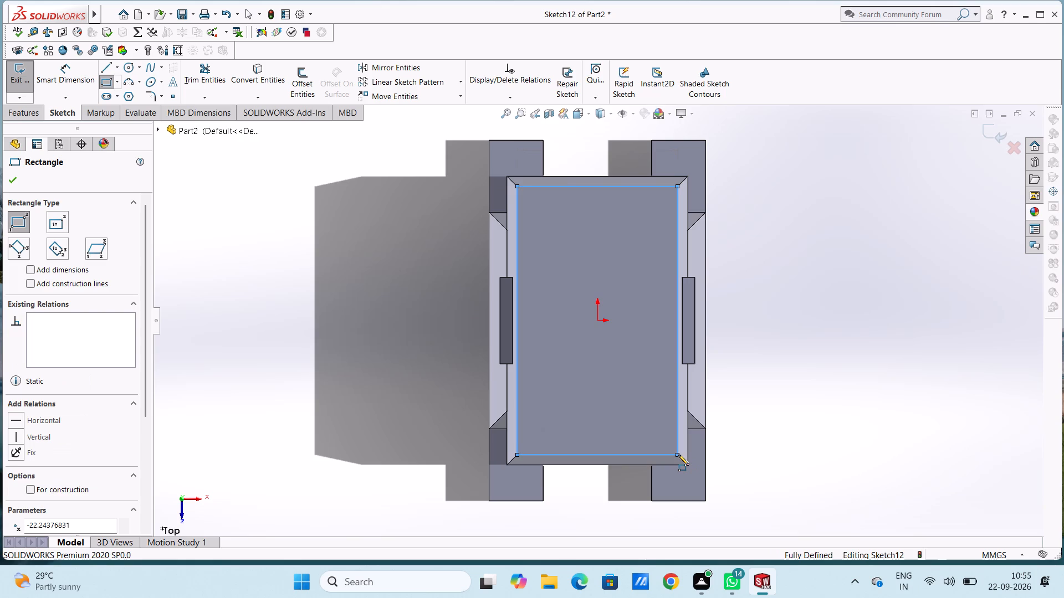
key("Escape")
key("Escape")
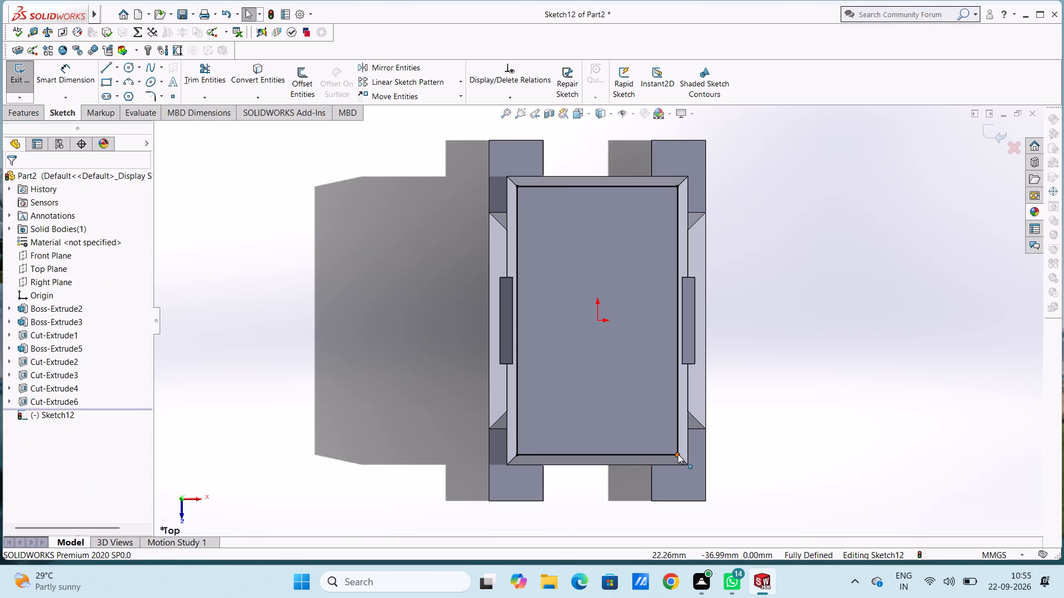
Extrude the rectangle upward as a merged boss with a 20 mm blind depth and a 10° inward draft.
left_click(18, 114)
left_click(25, 85)
middle_click_drag(275, 319, 299, 224)
scroll(302, 355, "up", 3)
middle_click_drag(405, 366, 391, 353)
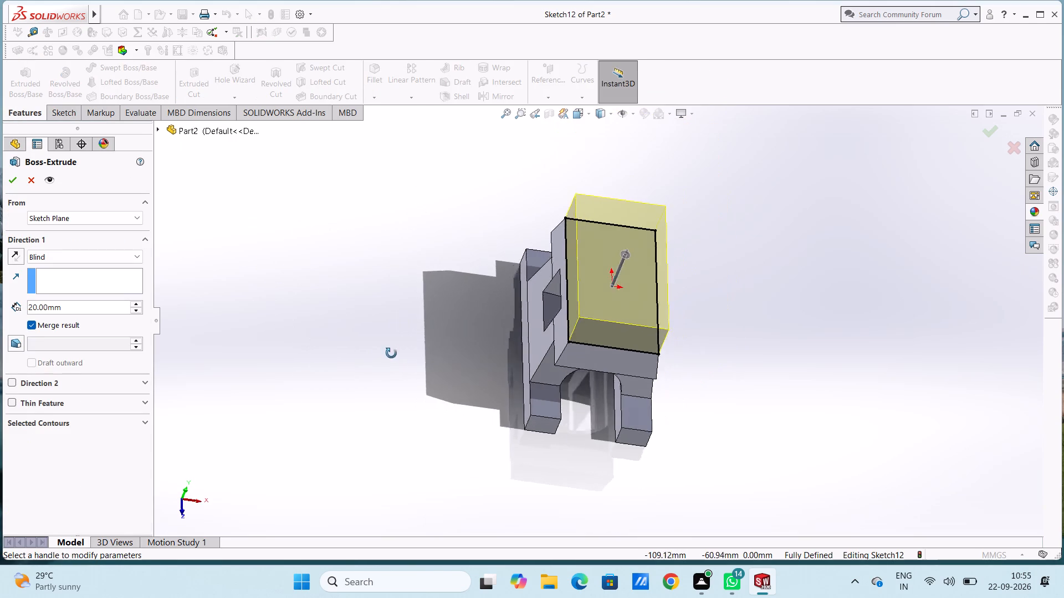
middle_click_drag(391, 353, 362, 266)
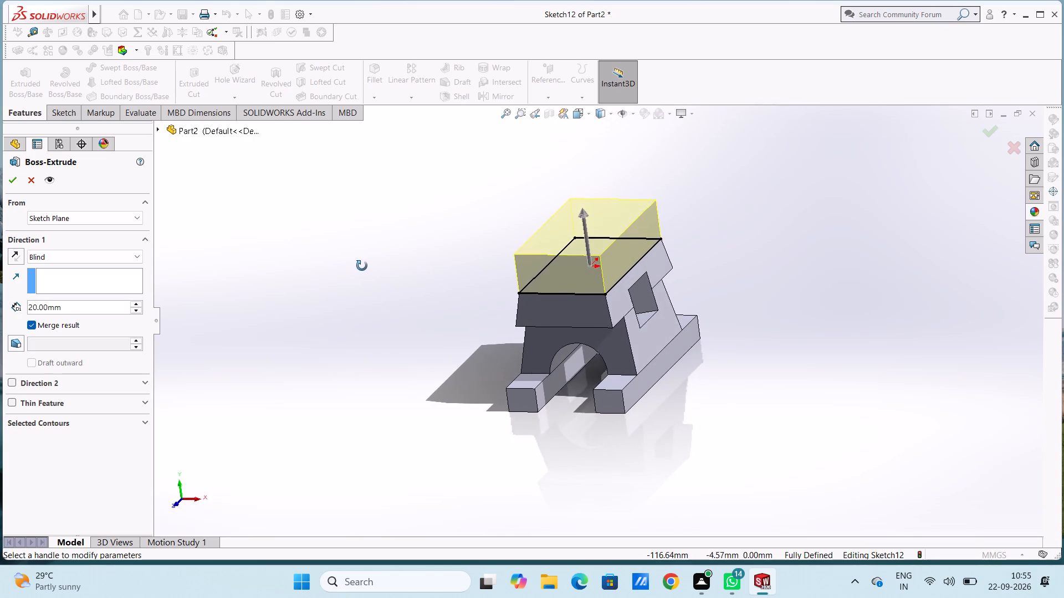
middle_click_drag(362, 266, 362, 264)
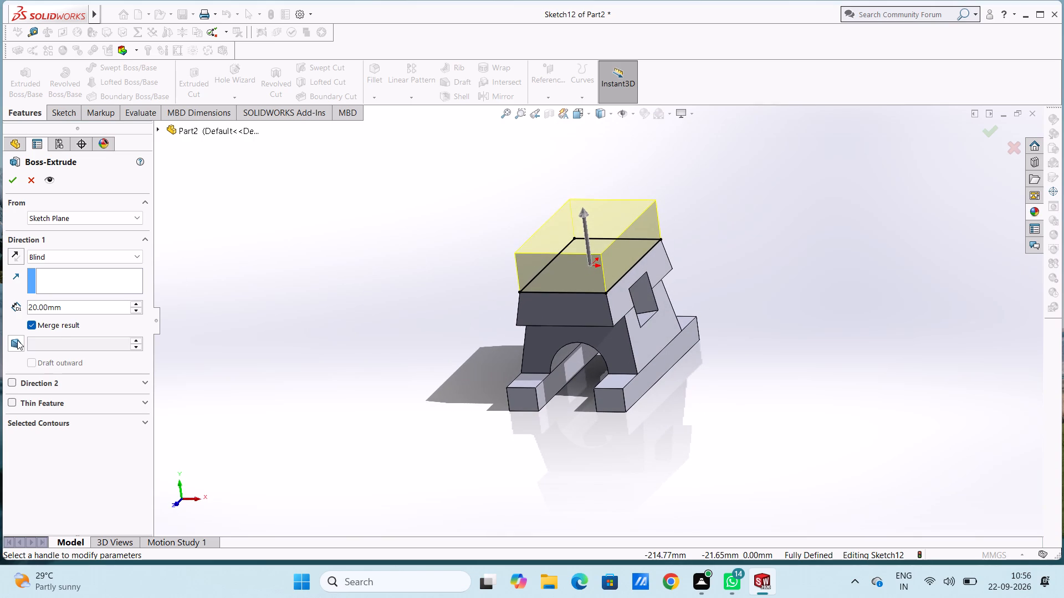
left_click(17, 340)
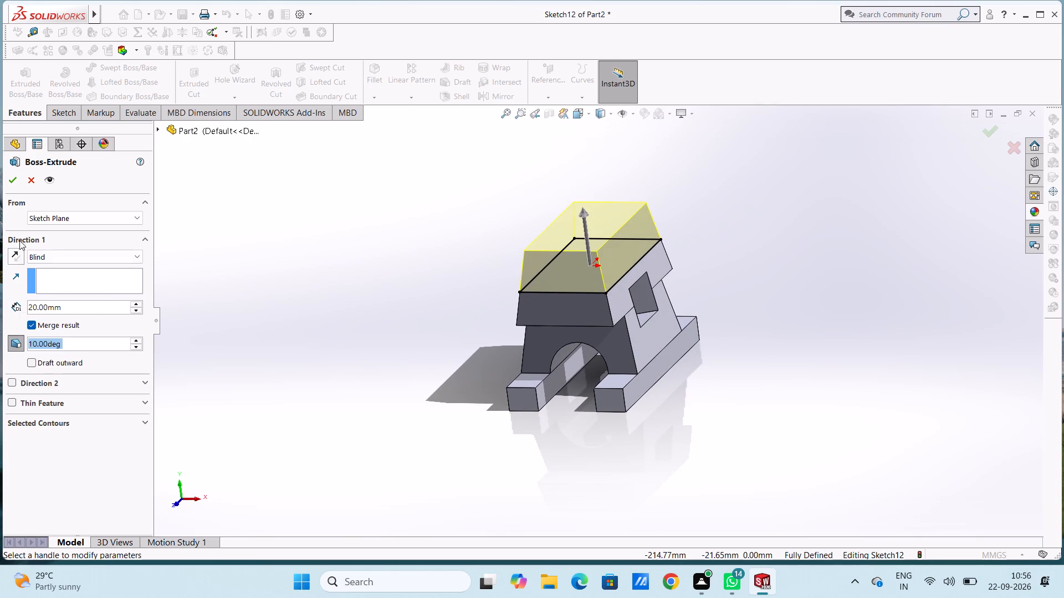
left_click(15, 181)
left_click(287, 234)
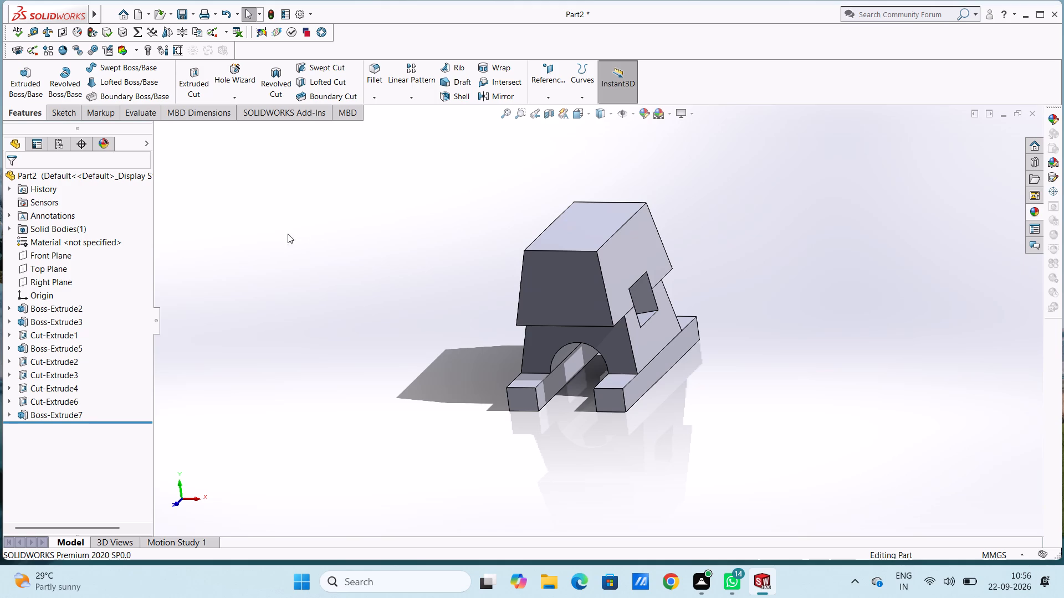
Examine the added drafted block from several angles and in the front view.
middle_click_drag(344, 238, 307, 241)
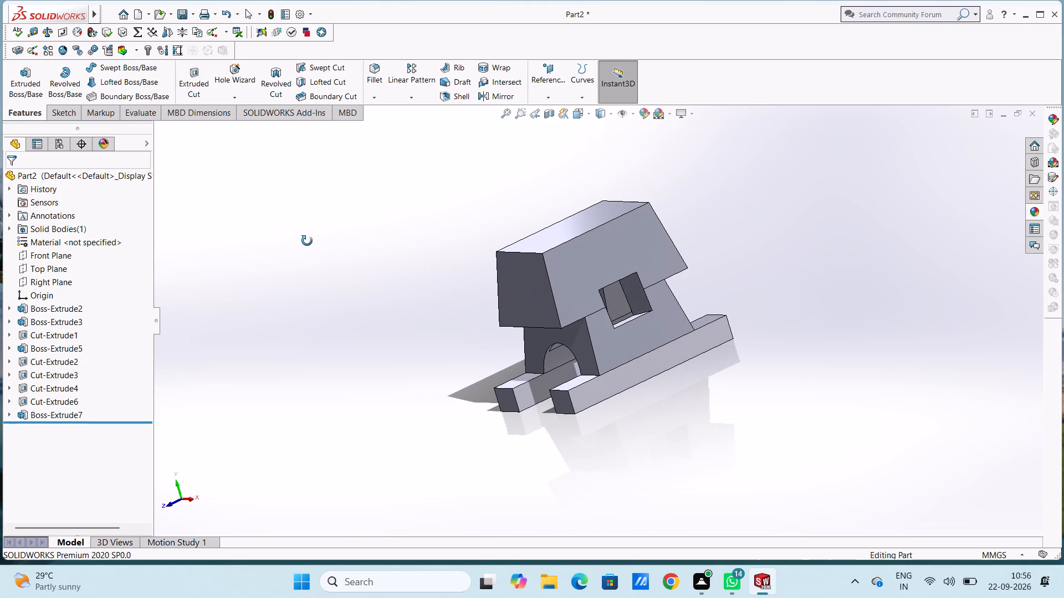
middle_click_drag(307, 241, 311, 243)
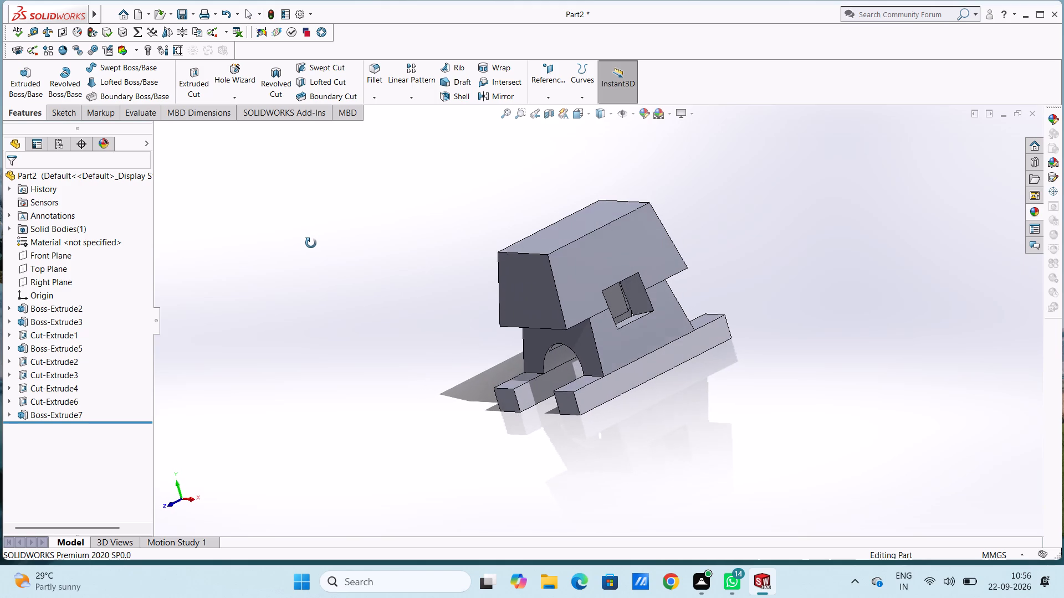
middle_click_drag(311, 243, 338, 256)
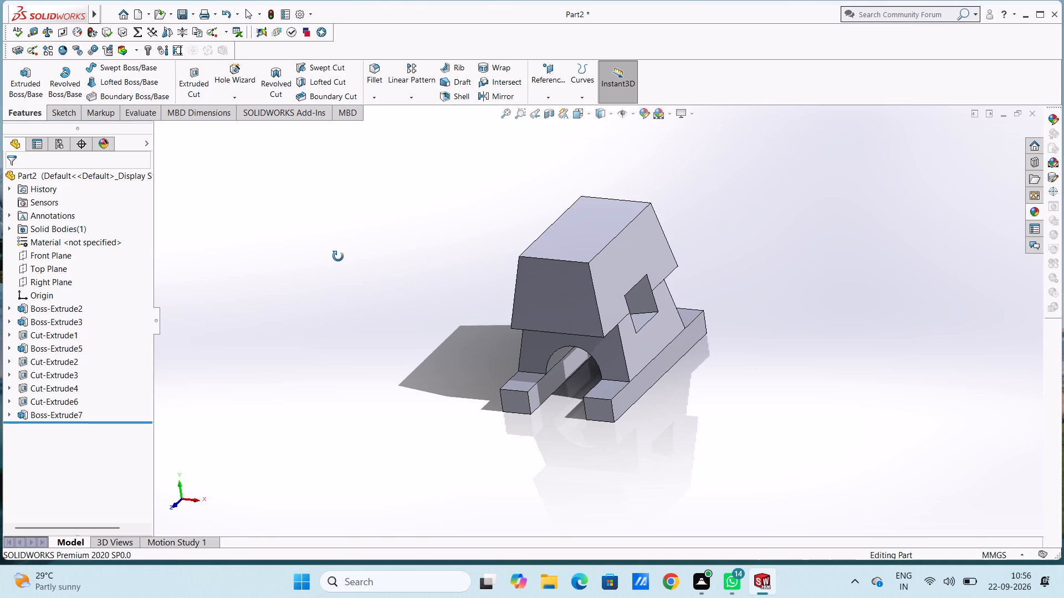
middle_click_drag(338, 256, 314, 257)
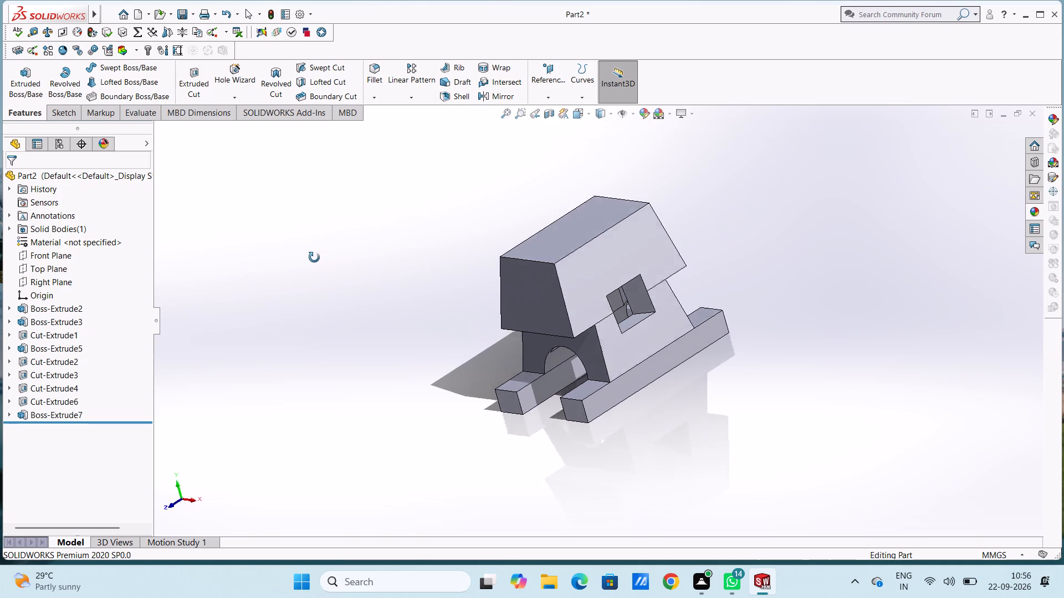
middle_click_drag(314, 257, 309, 257)
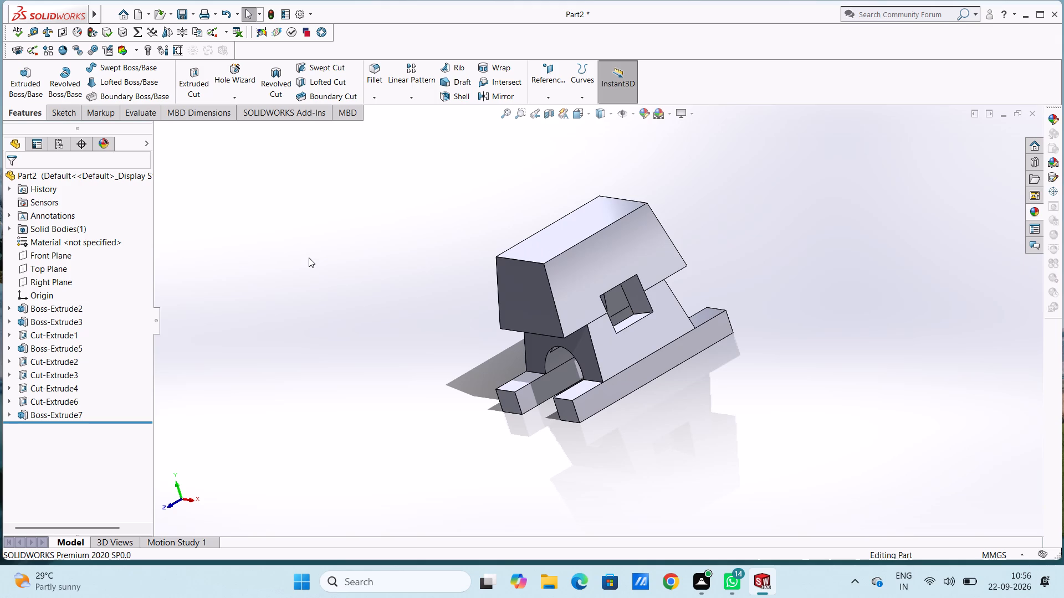
key("ctrl+1")
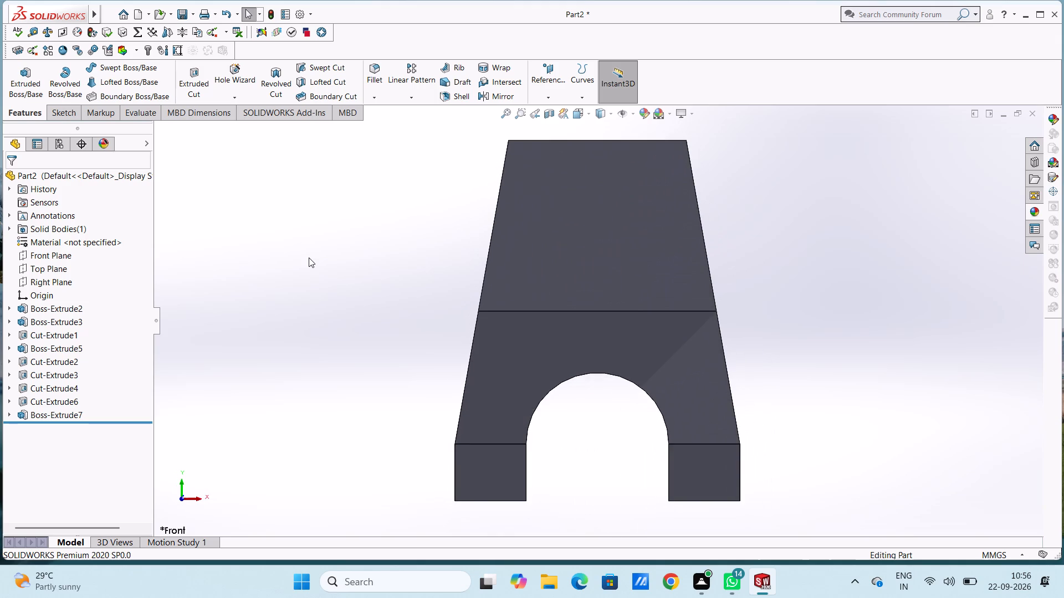
scroll(307, 255, "up", 4)
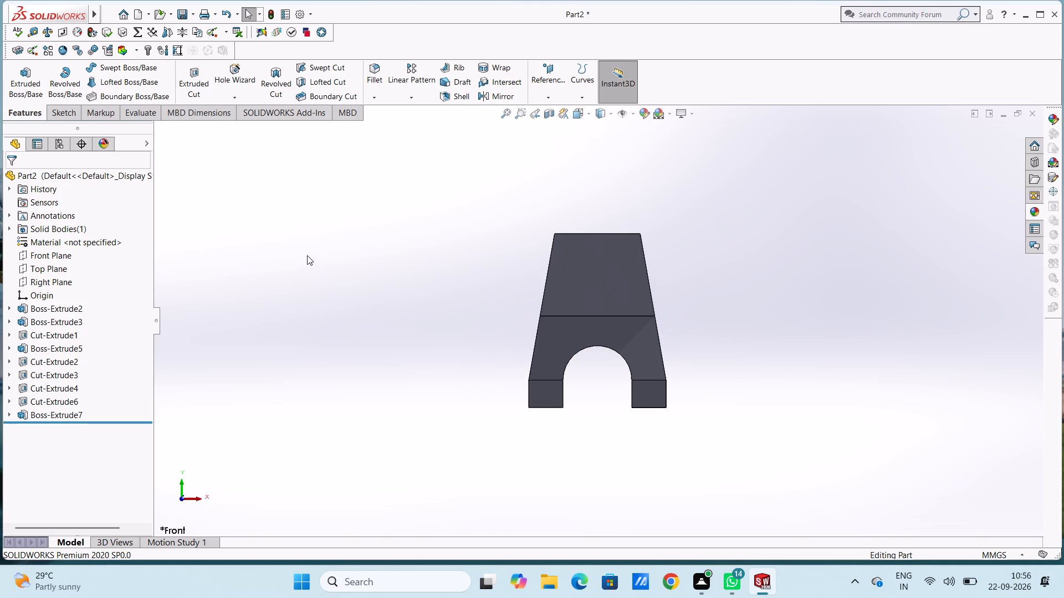
left_click(576, 317)
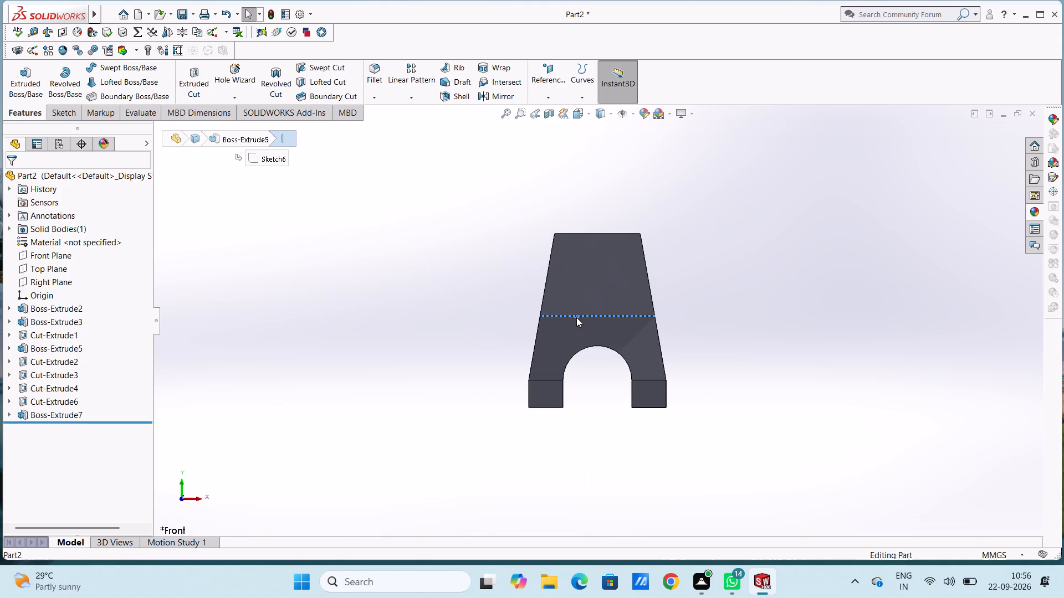
left_click(485, 282)
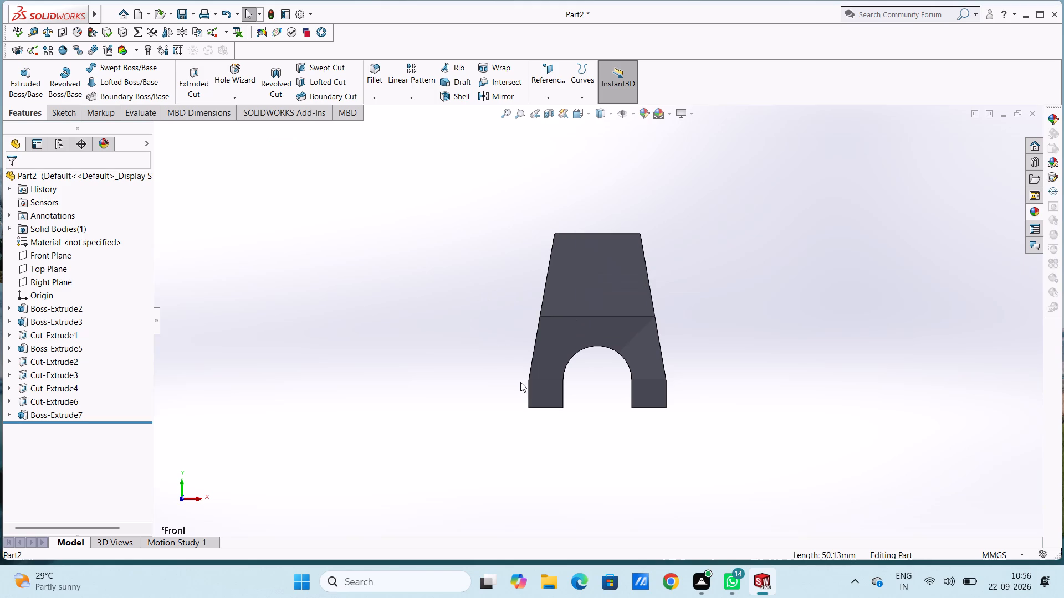
On a foot's front face plane, sketch a horizontal midpoint line with 12 mm half-length, about 47 mm above the origin.
left_click(538, 397)
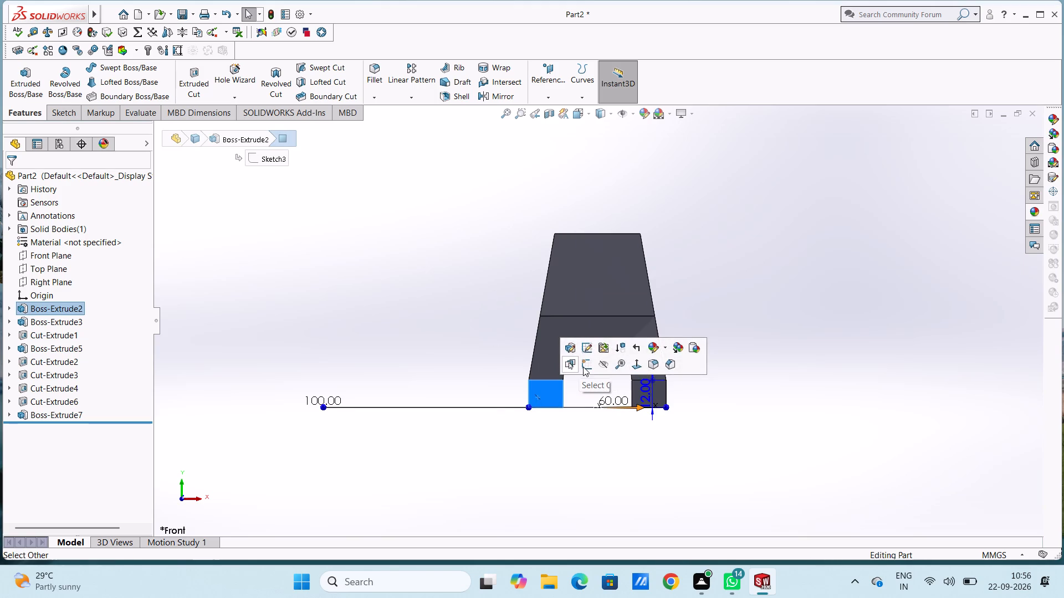
left_click(583, 366)
left_click(423, 338)
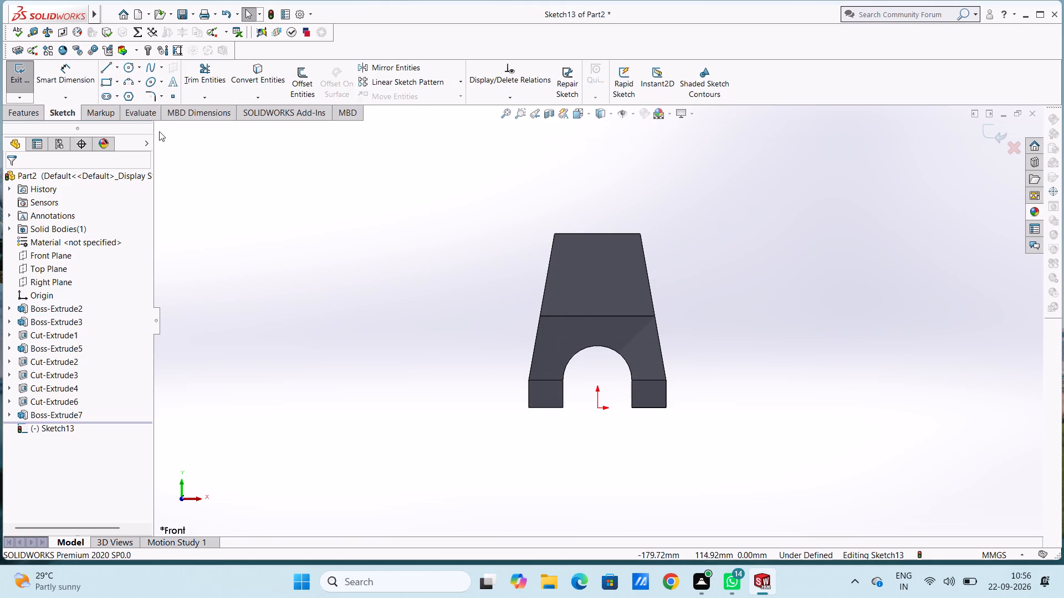
left_click(106, 68)
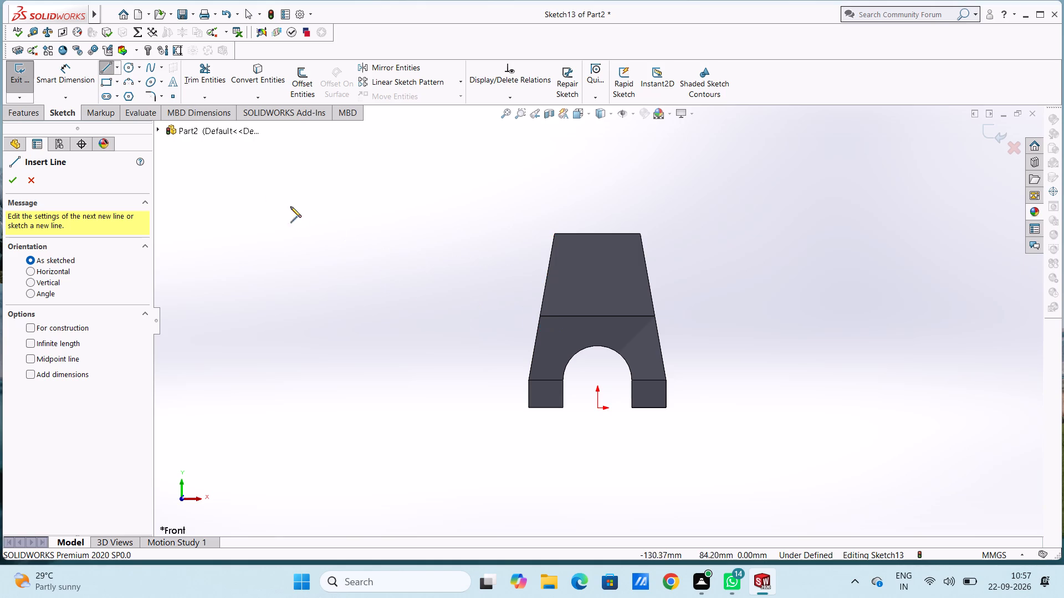
left_click(117, 69)
left_click(129, 111)
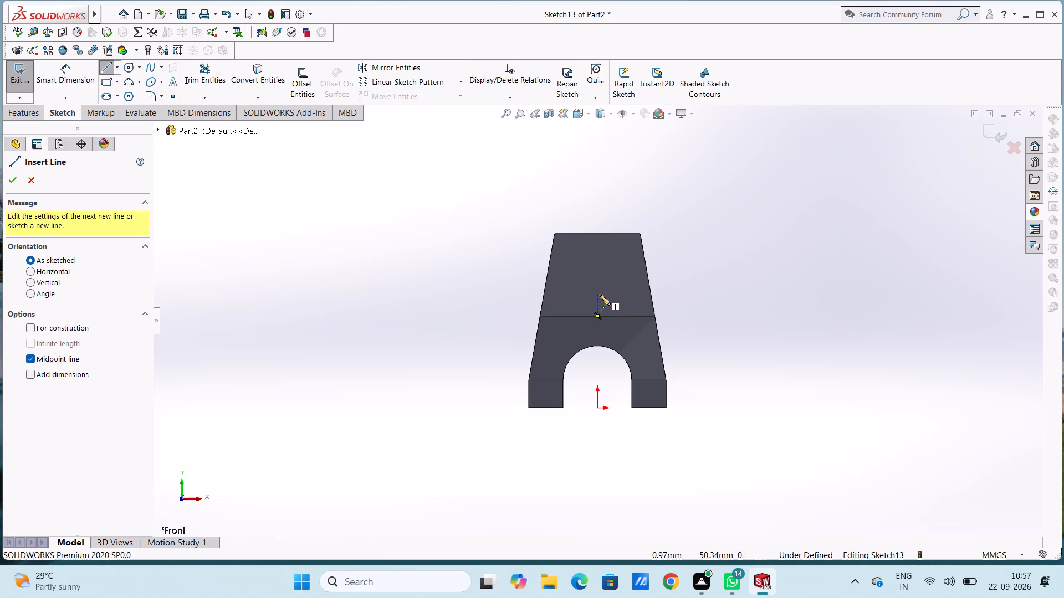
left_click(600, 300)
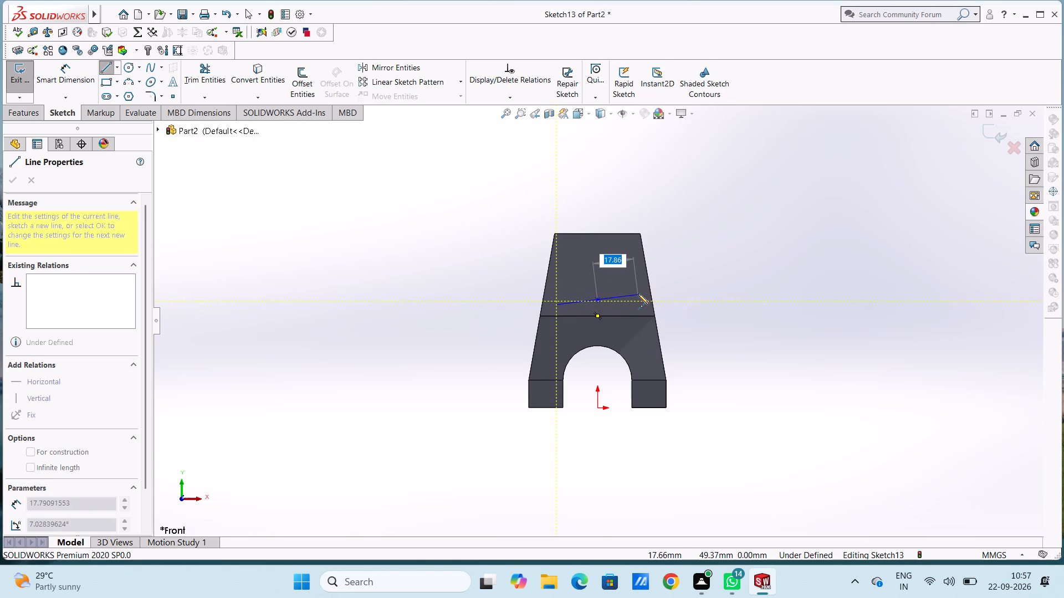
scroll(638, 293, "down", 5)
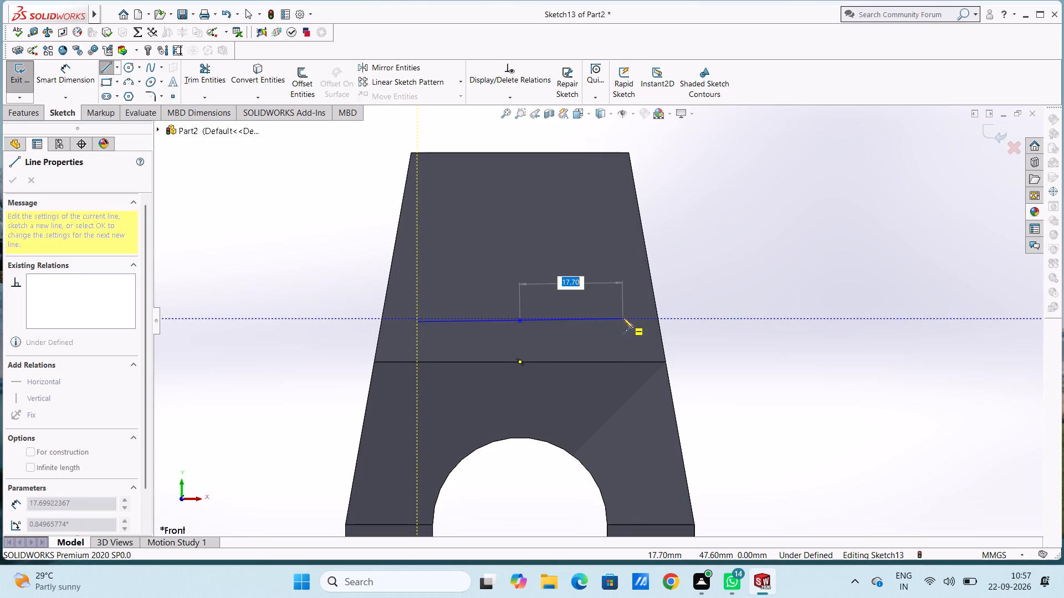
type("12")
key("Return")
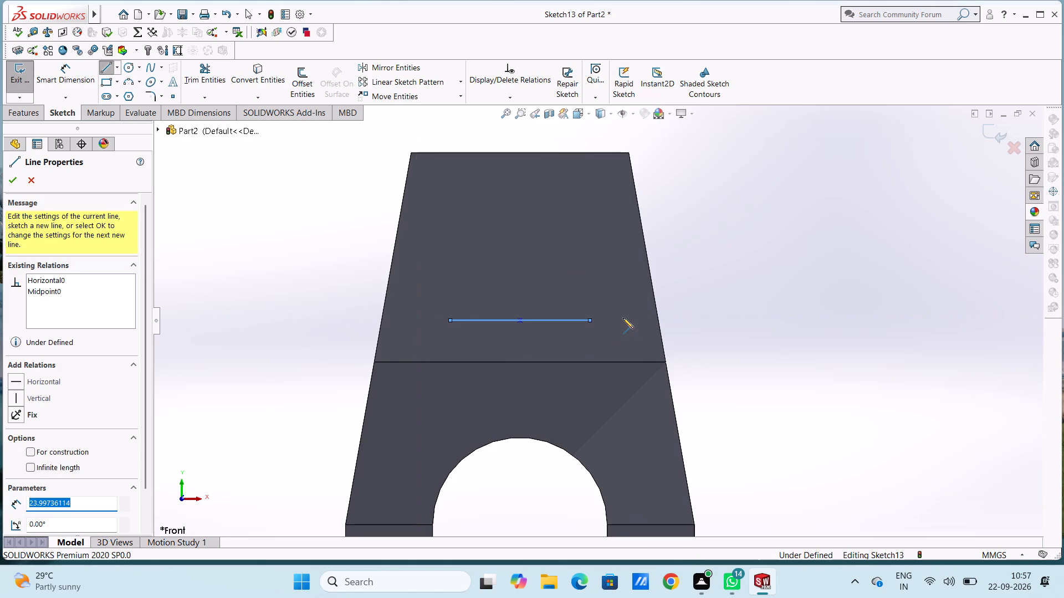
key("Escape")
key("Escape")
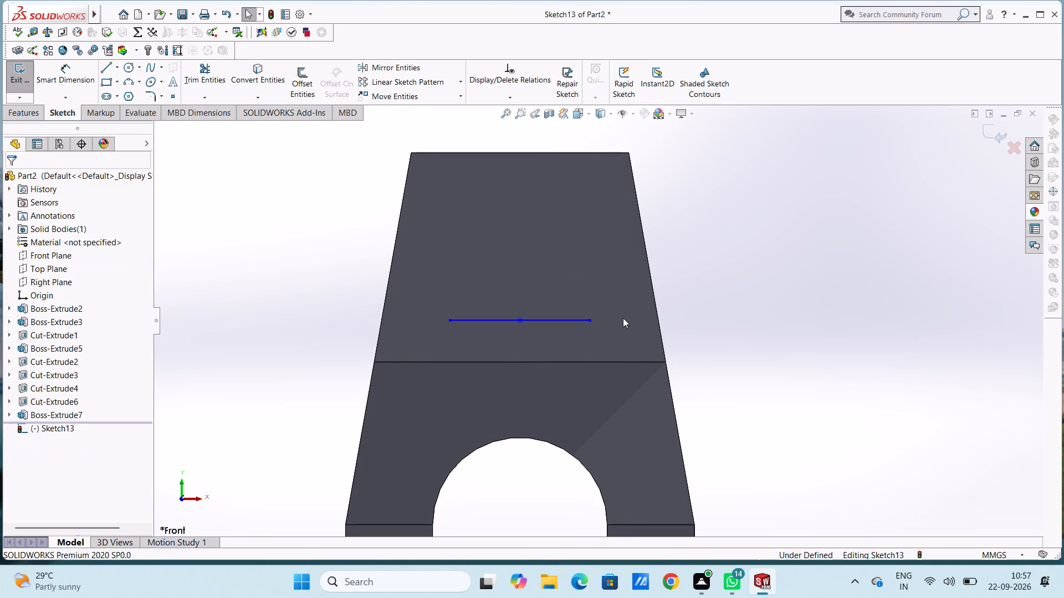
Dimension the horizontal distance between the line's left endpoint and the origin.
scroll(623, 317, "up", 3)
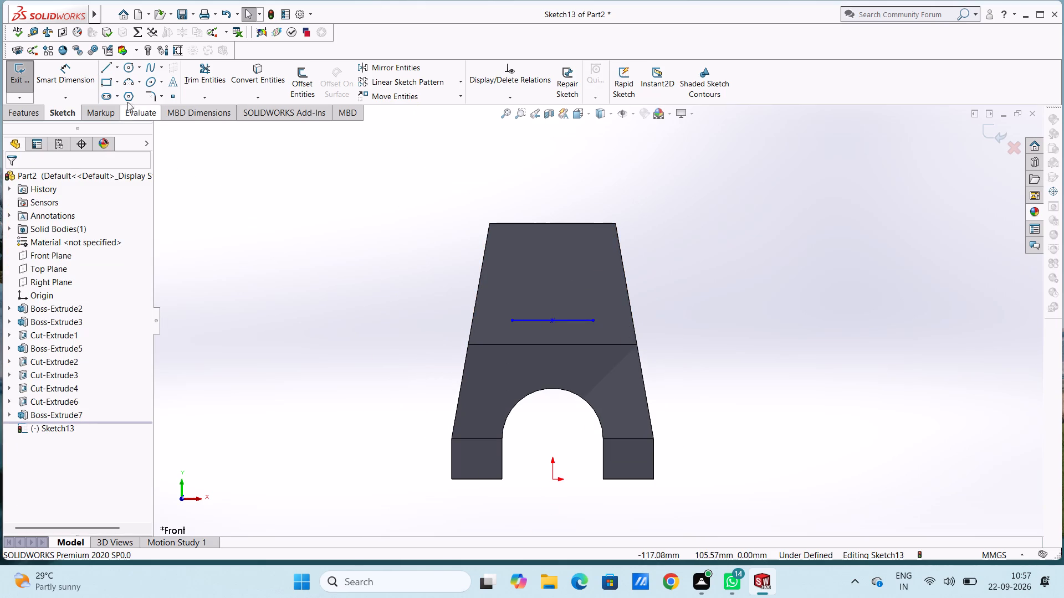
left_click(72, 70)
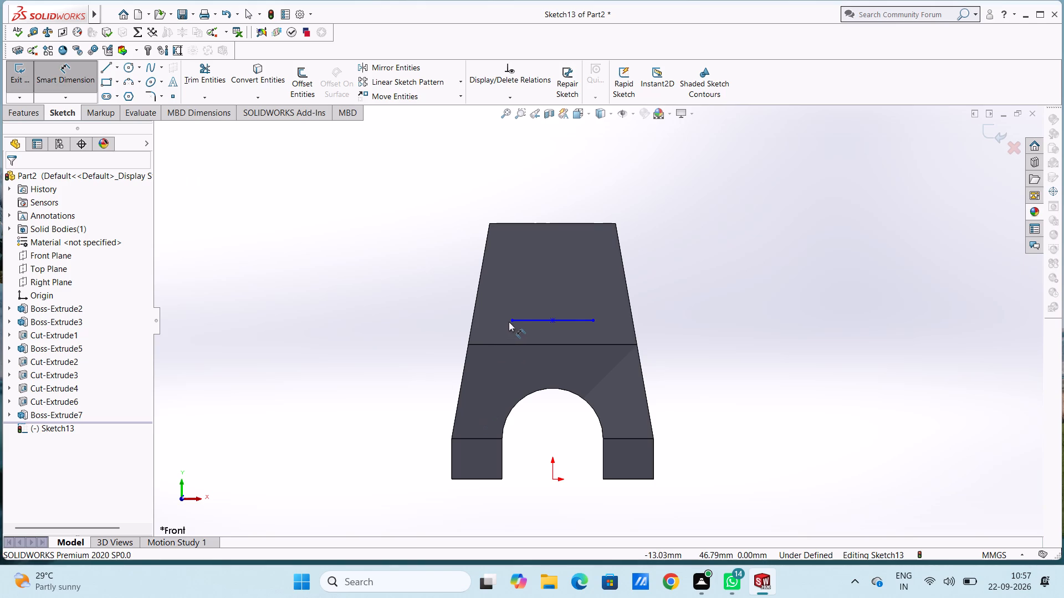
left_click(510, 319)
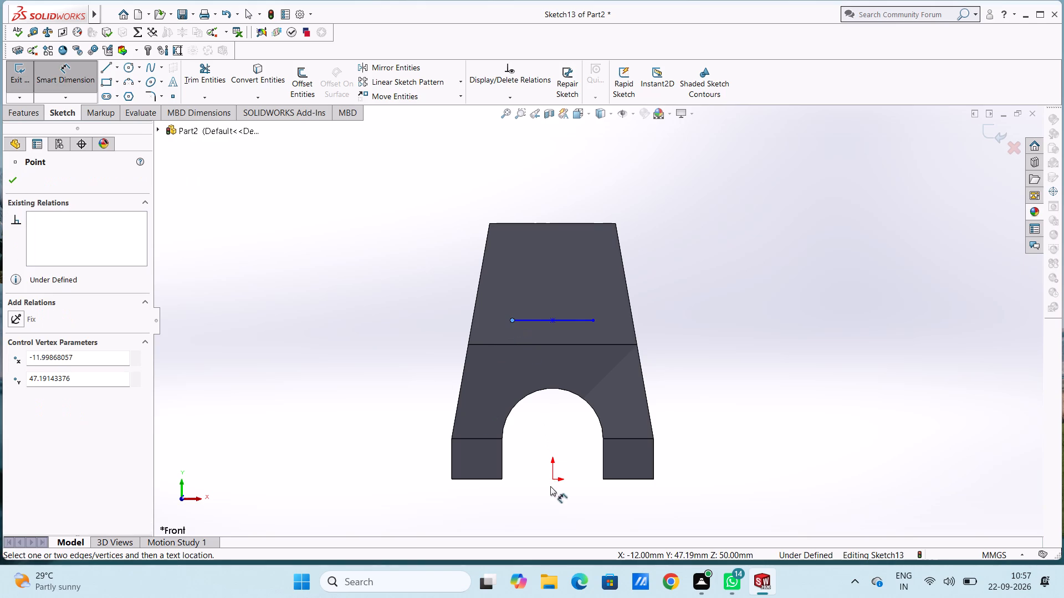
left_click(551, 477)
left_click(529, 520)
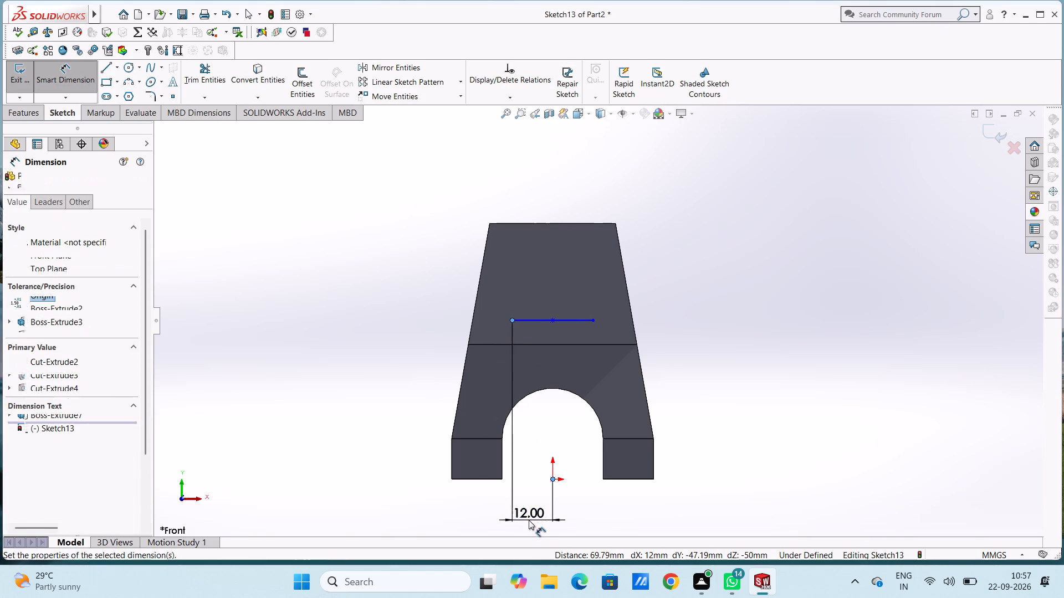
left_click(480, 504)
left_click(454, 502)
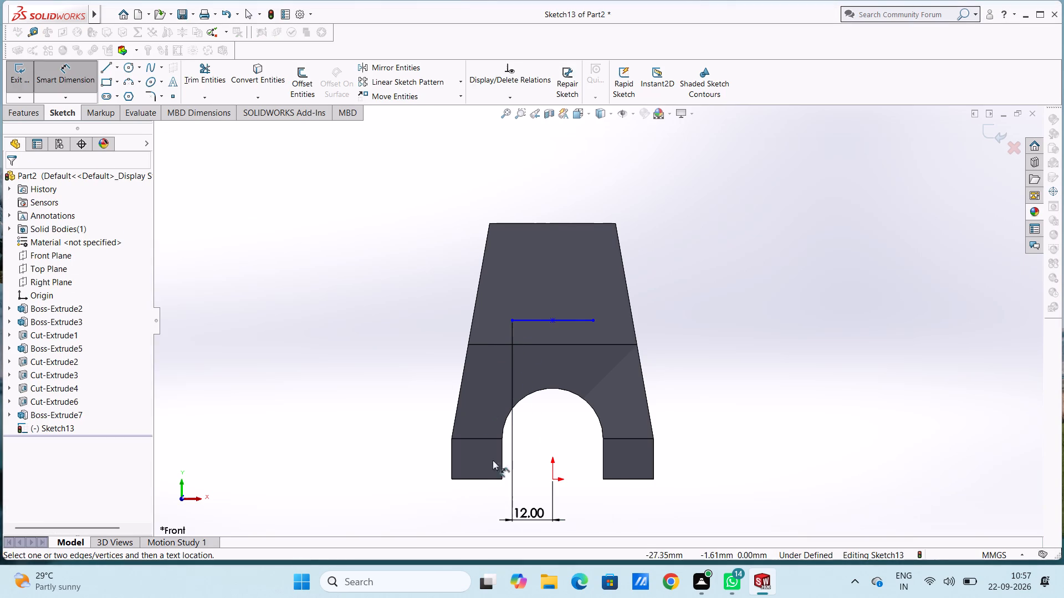
Dimension the horizontal distance between the line's right endpoint and the origin.
left_click(596, 318)
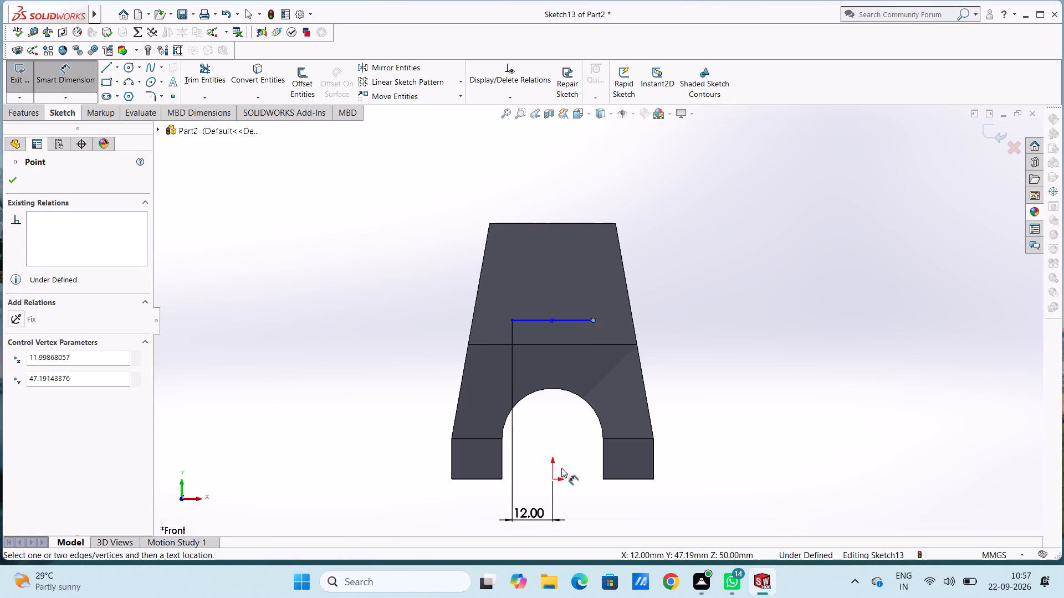
left_click(554, 480)
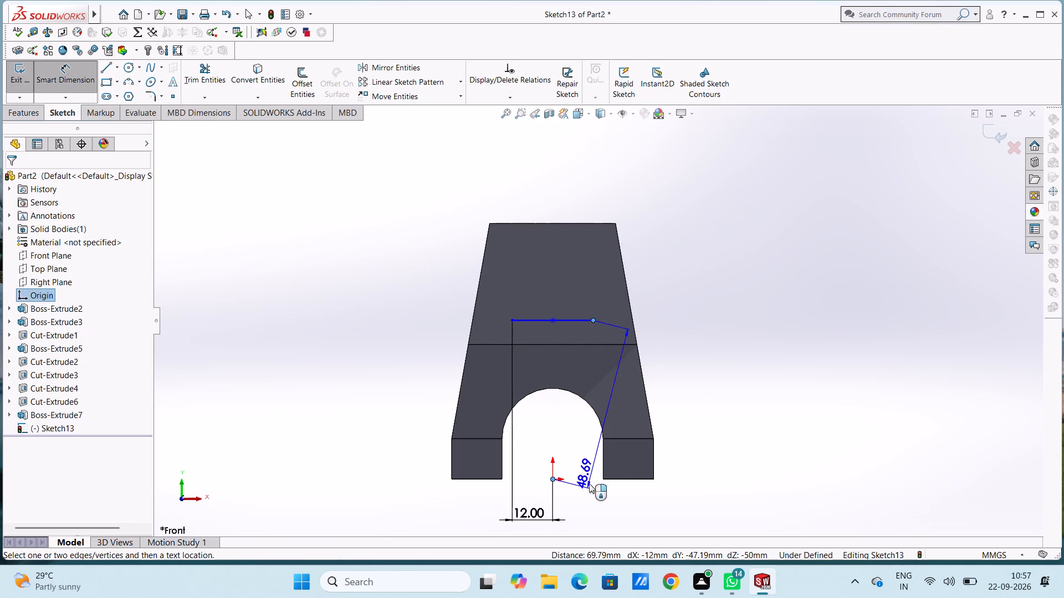
left_click(581, 521)
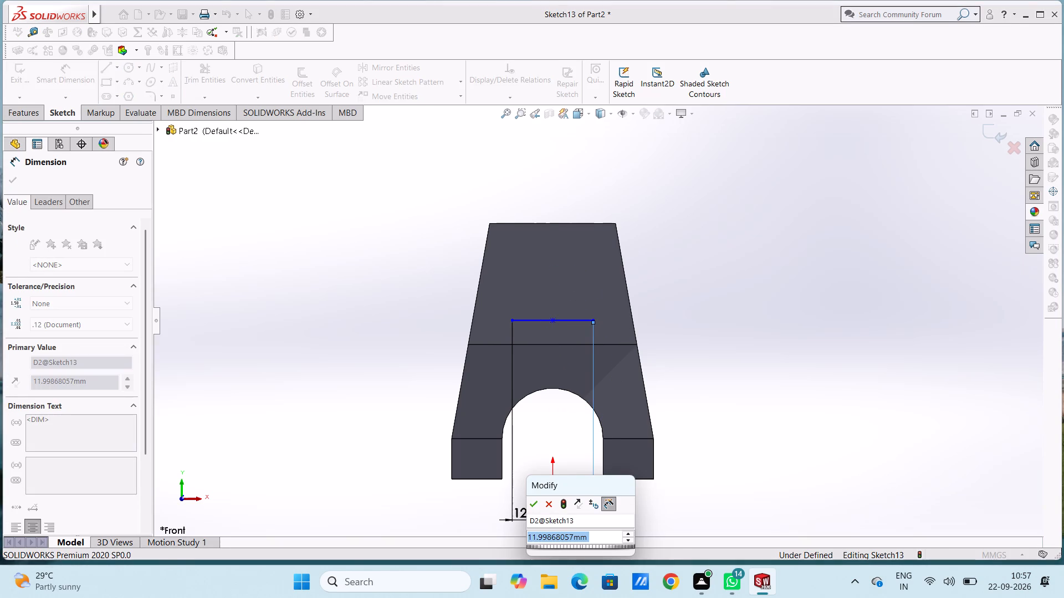
left_click(534, 499)
left_click(530, 465)
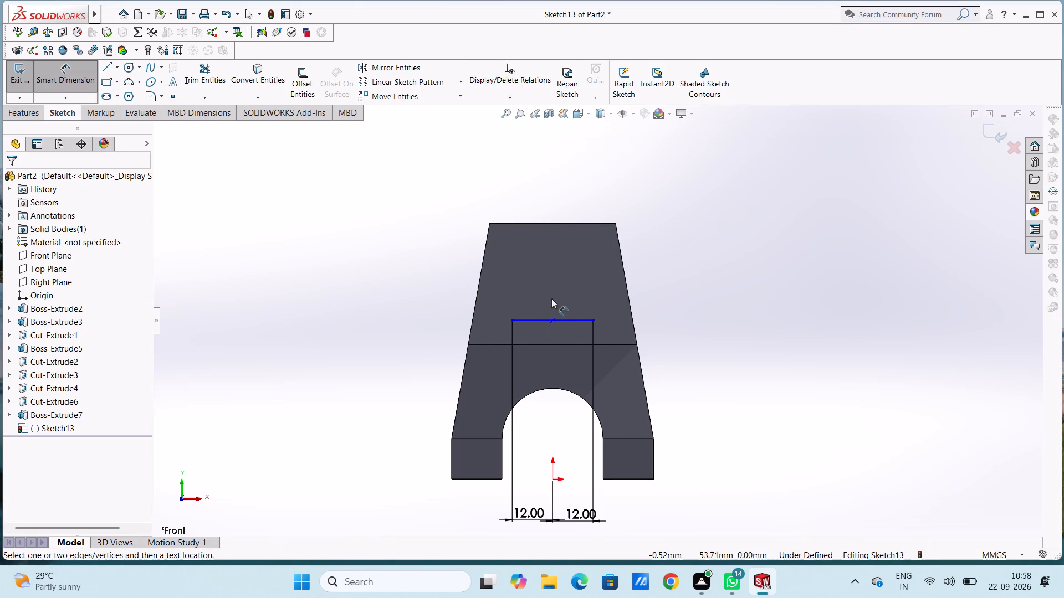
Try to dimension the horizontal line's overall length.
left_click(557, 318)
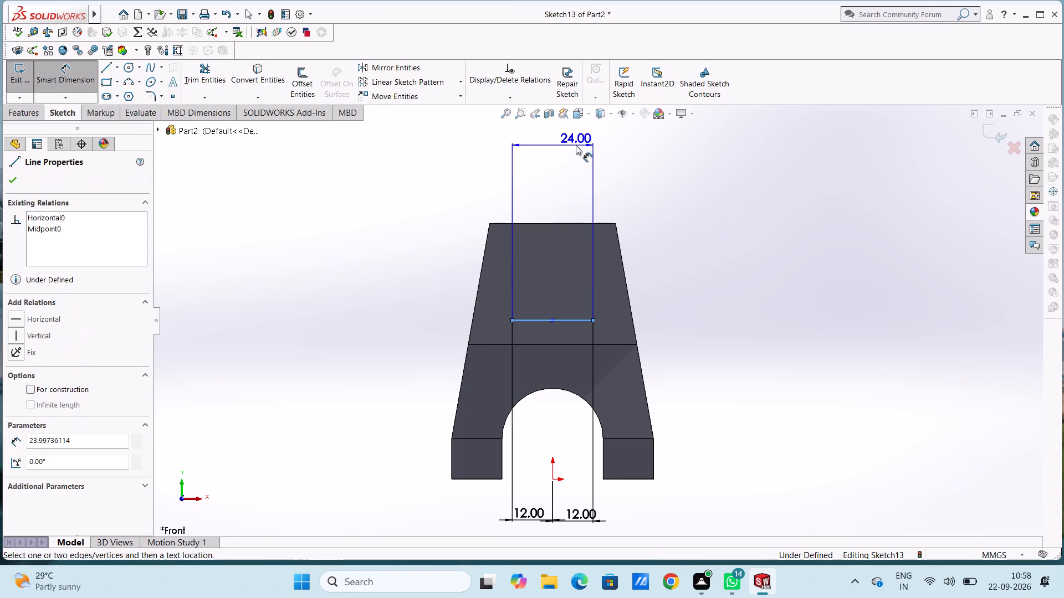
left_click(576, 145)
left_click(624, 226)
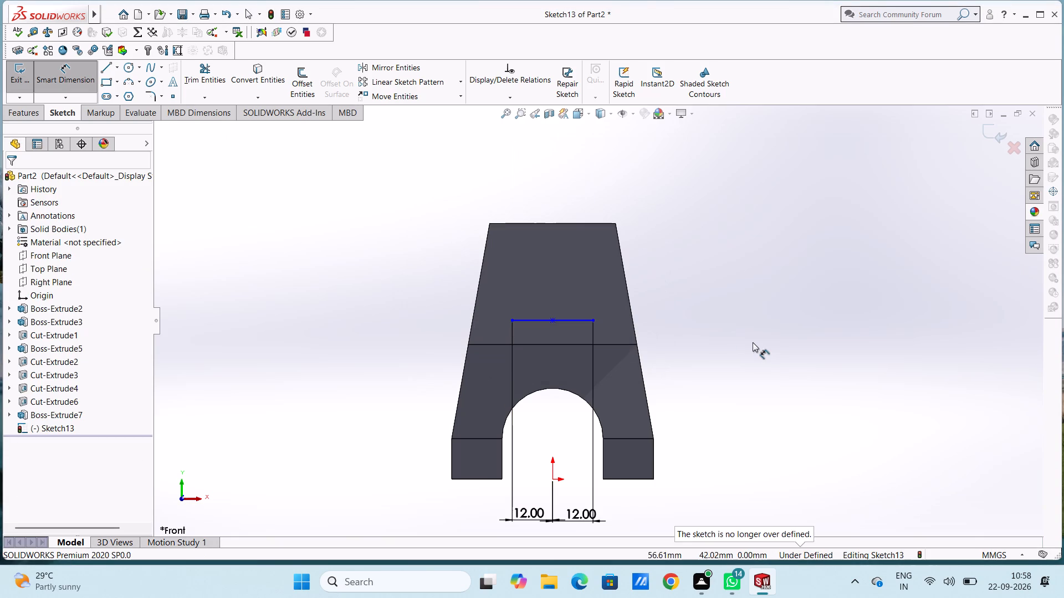
Dimension the line's height above the right foot's front bottom edge as 60 mm.
middle_click_drag(761, 347, 746, 360)
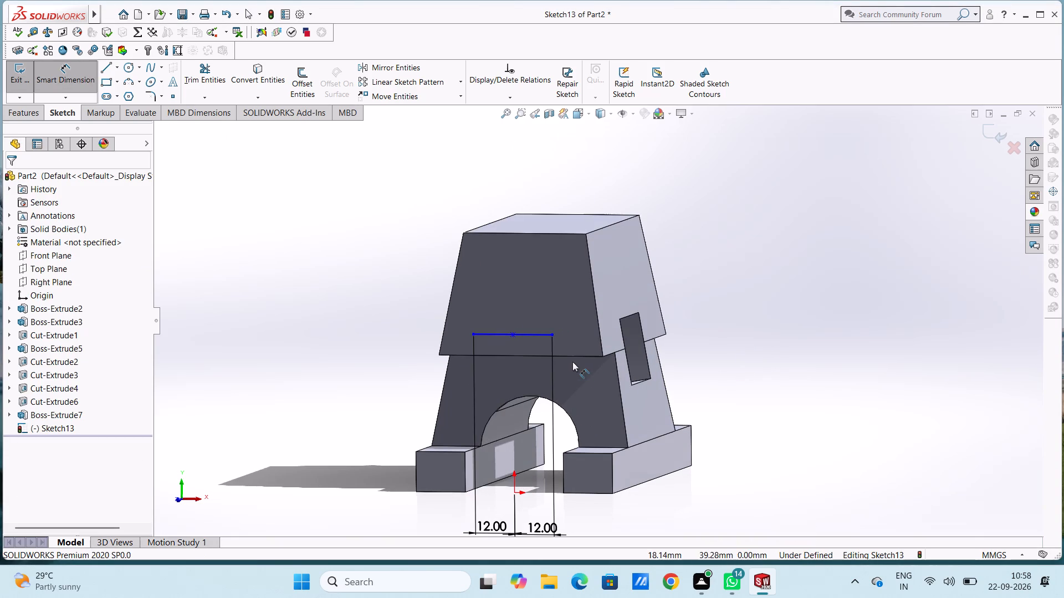
left_click(526, 333)
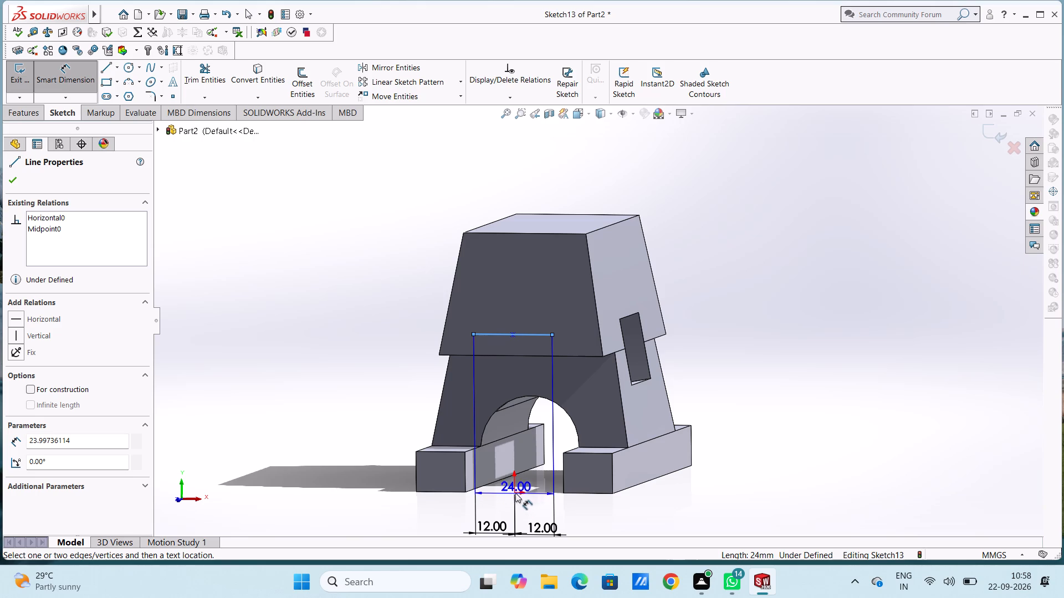
left_click(590, 493)
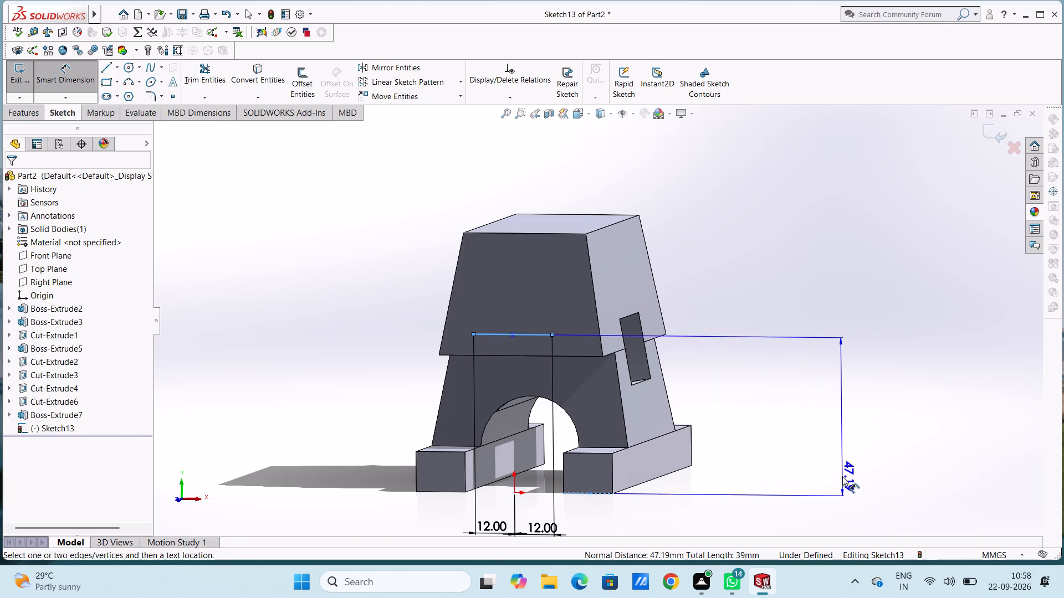
left_click(842, 476)
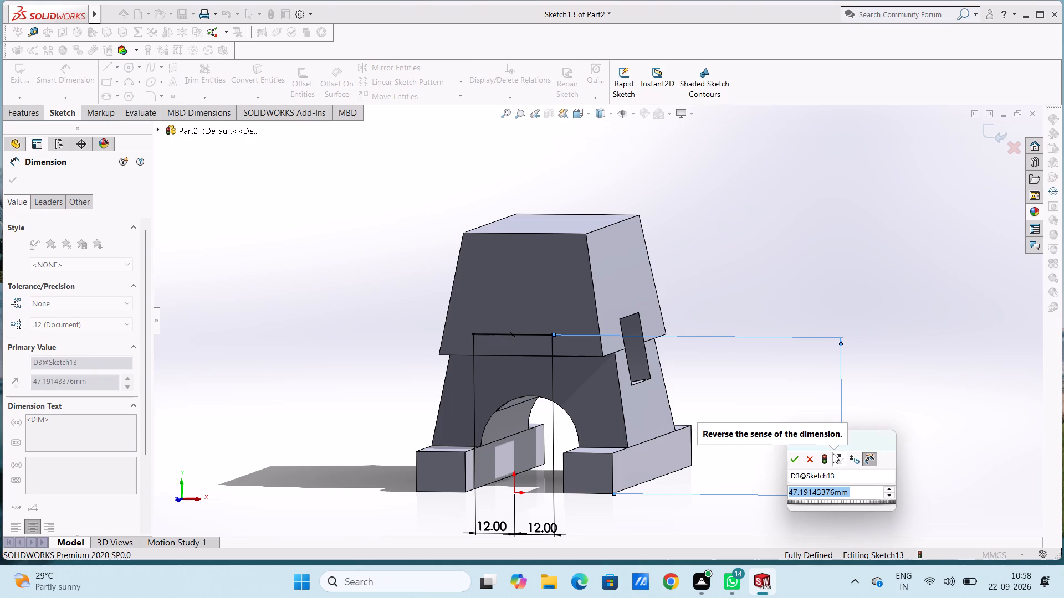
type("60")
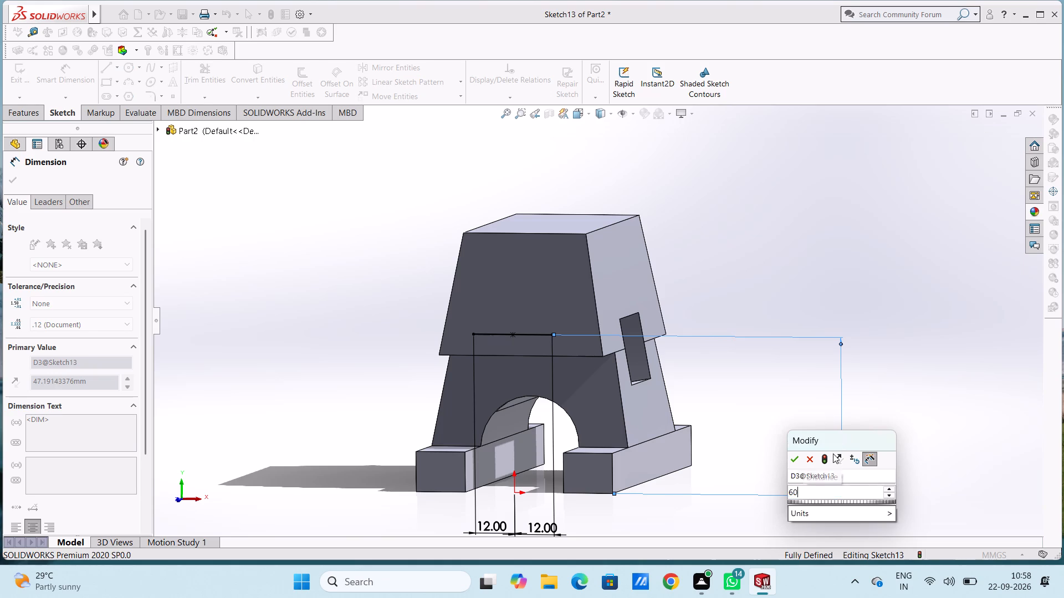
key("Return")
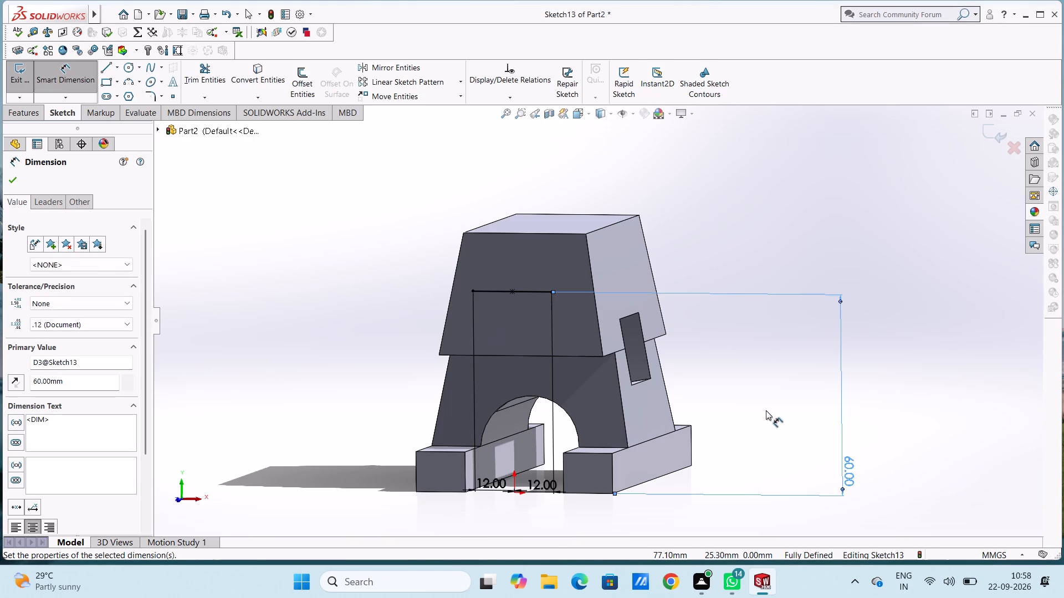
left_click(766, 409)
Examine the line's position relative to the drafted blocks and feet from several angles.
middle_click_drag(766, 410, 719, 414)
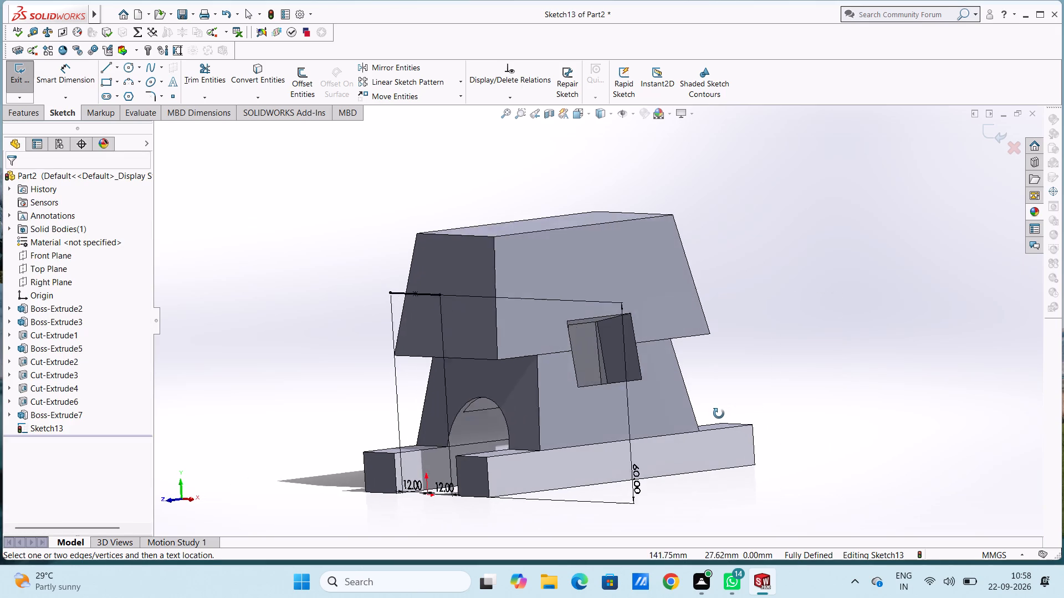
middle_click_drag(719, 414, 697, 415)
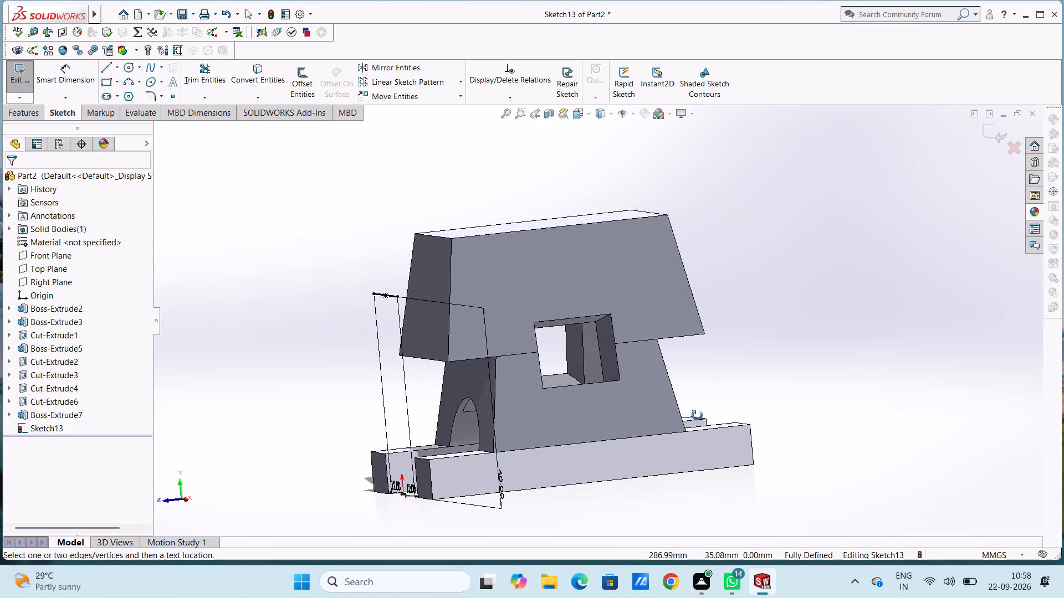
middle_click_drag(697, 415, 781, 400)
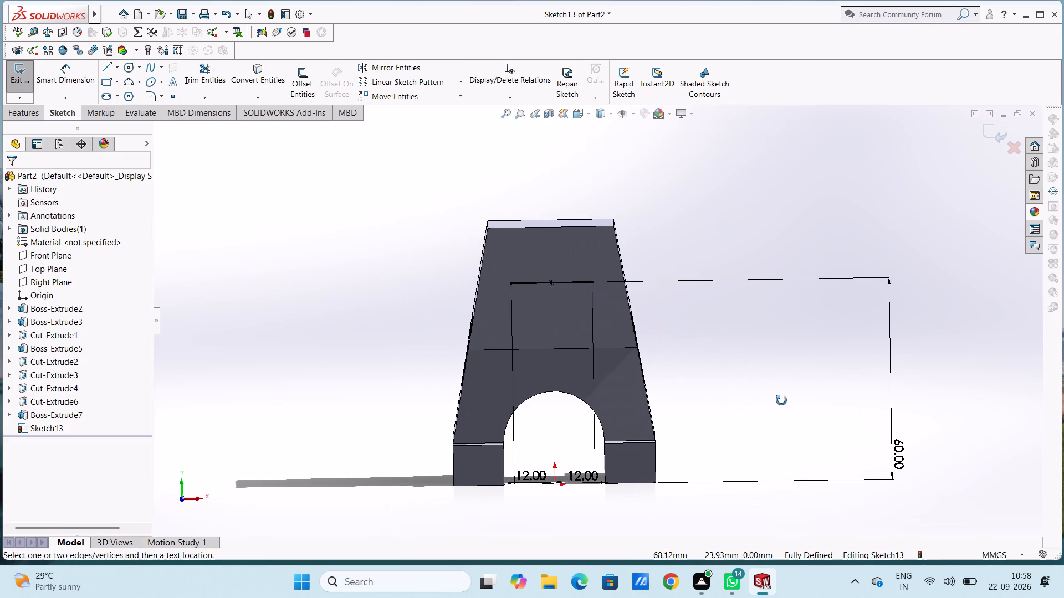
middle_click_drag(781, 400, 781, 385)
middle_click_drag(801, 415, 782, 427)
scroll(801, 415, "down", 1)
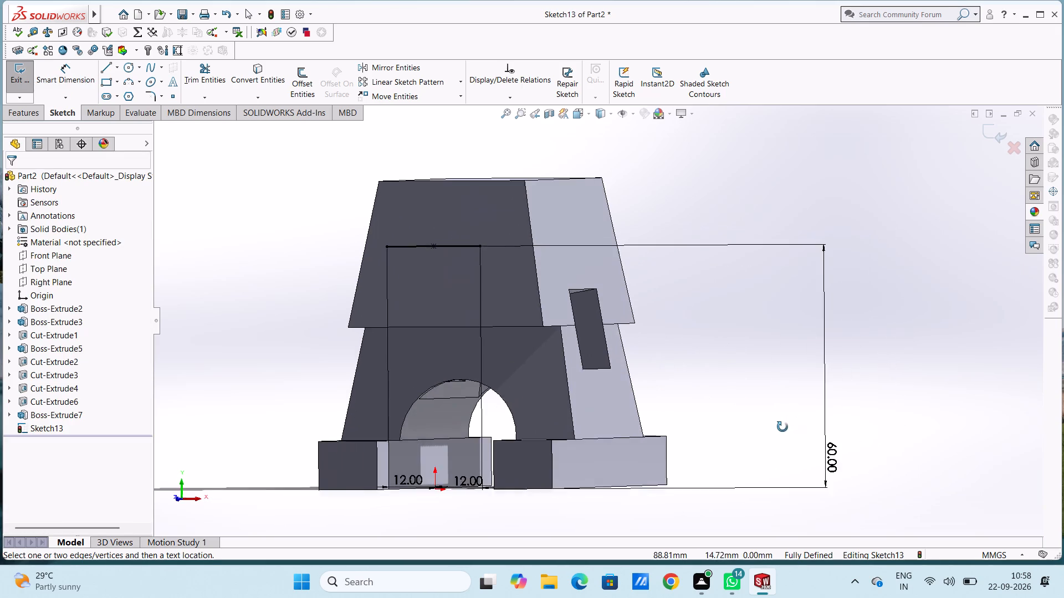
middle_click_drag(782, 427, 775, 439)
middle_click_drag(775, 439, 768, 442)
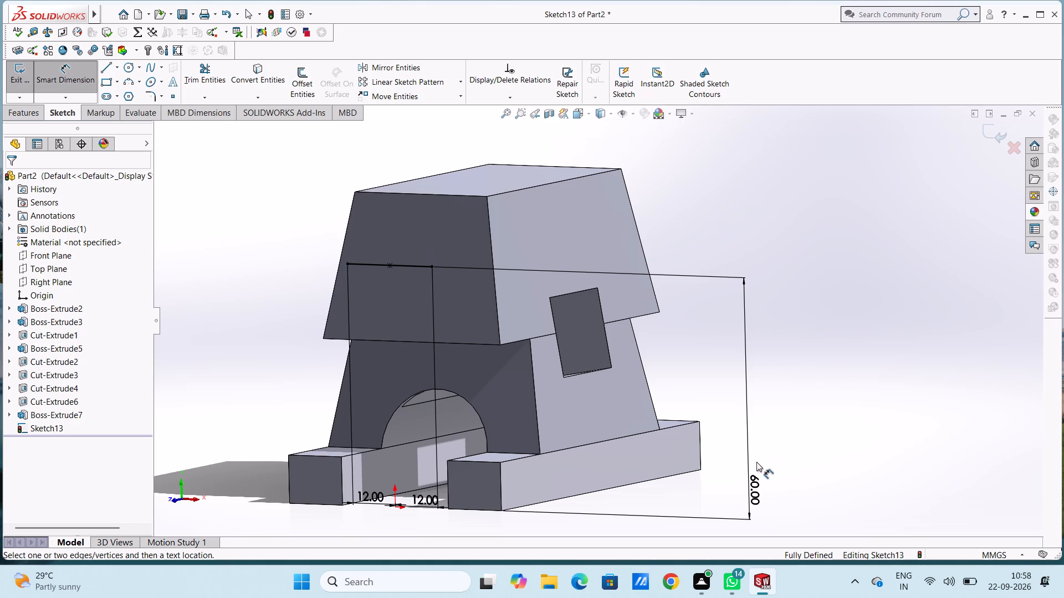
middle_click_drag(757, 462, 780, 460)
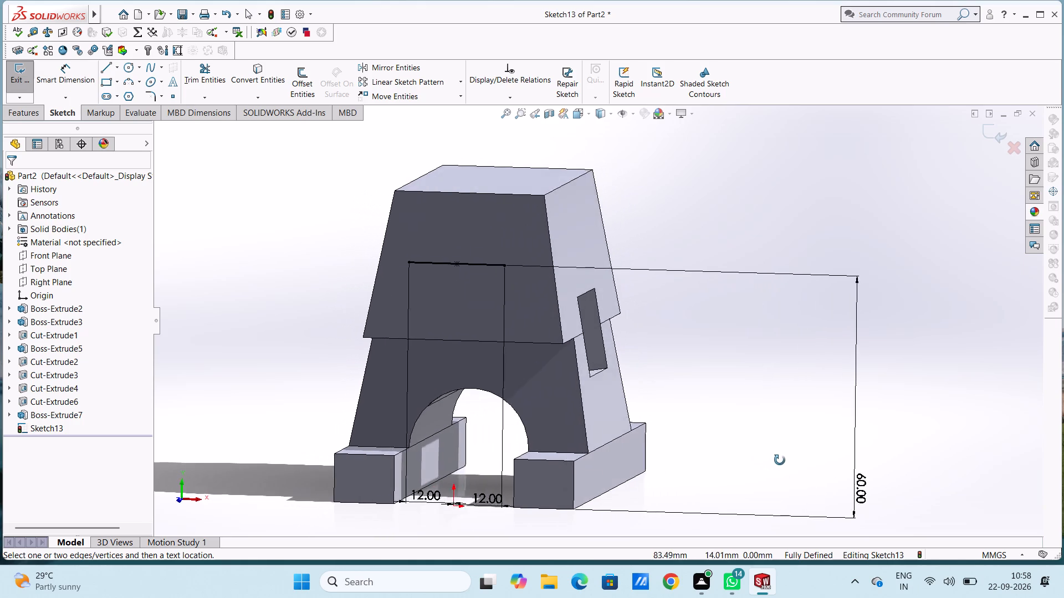
middle_click_drag(780, 460, 790, 447)
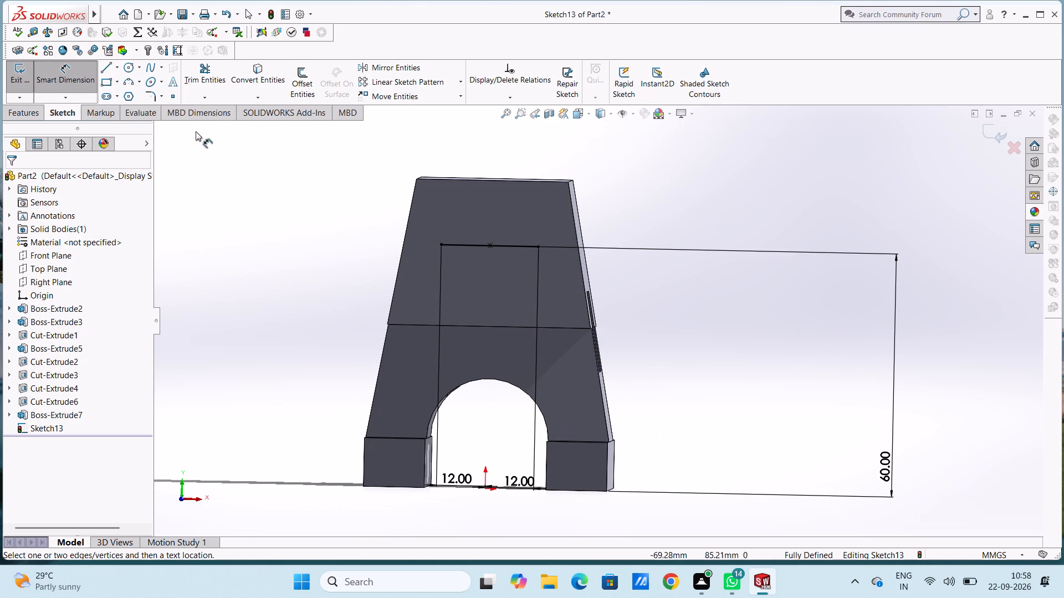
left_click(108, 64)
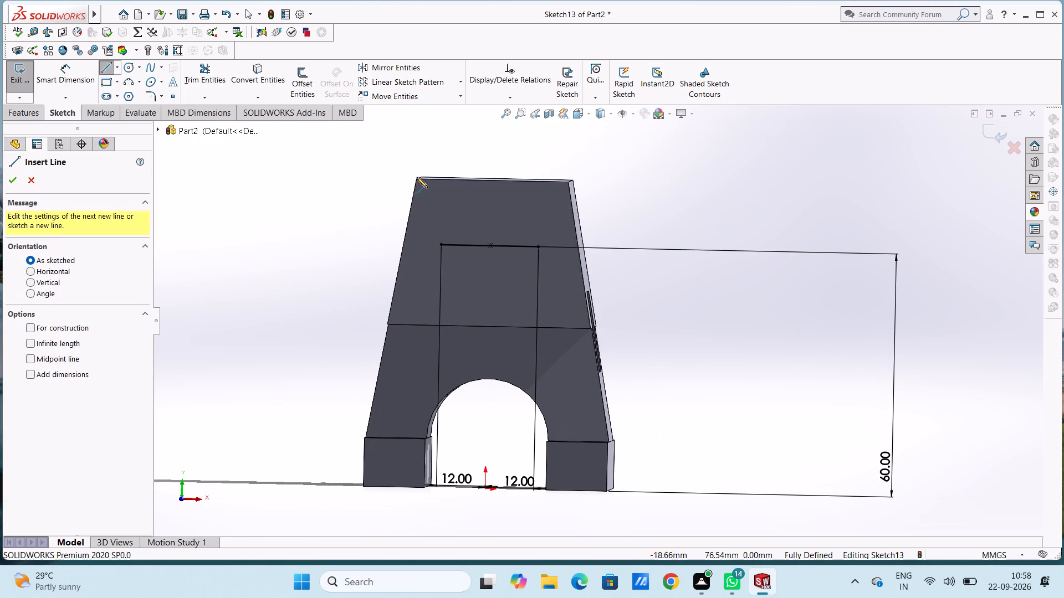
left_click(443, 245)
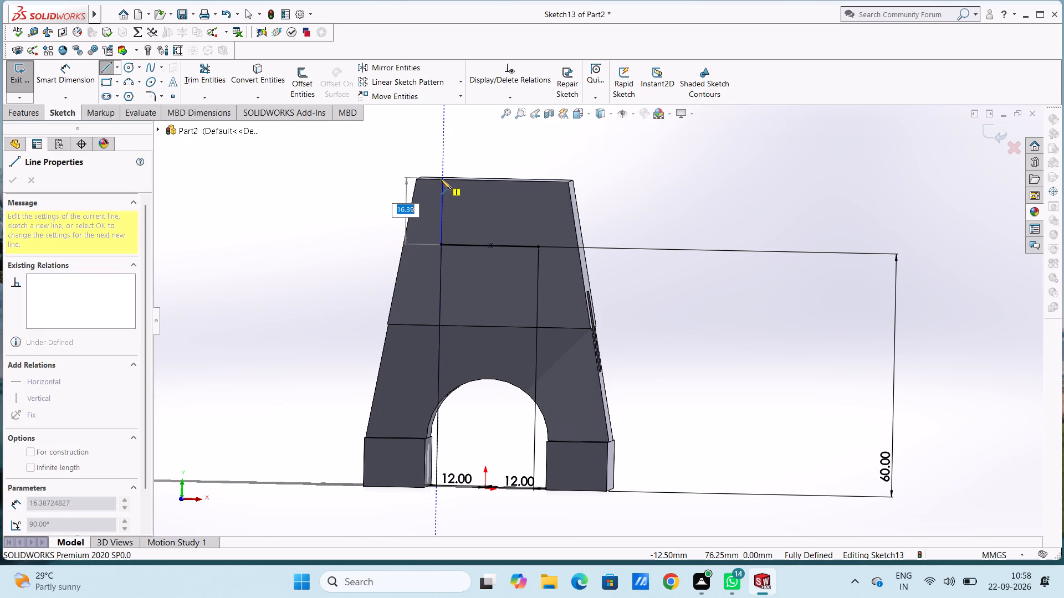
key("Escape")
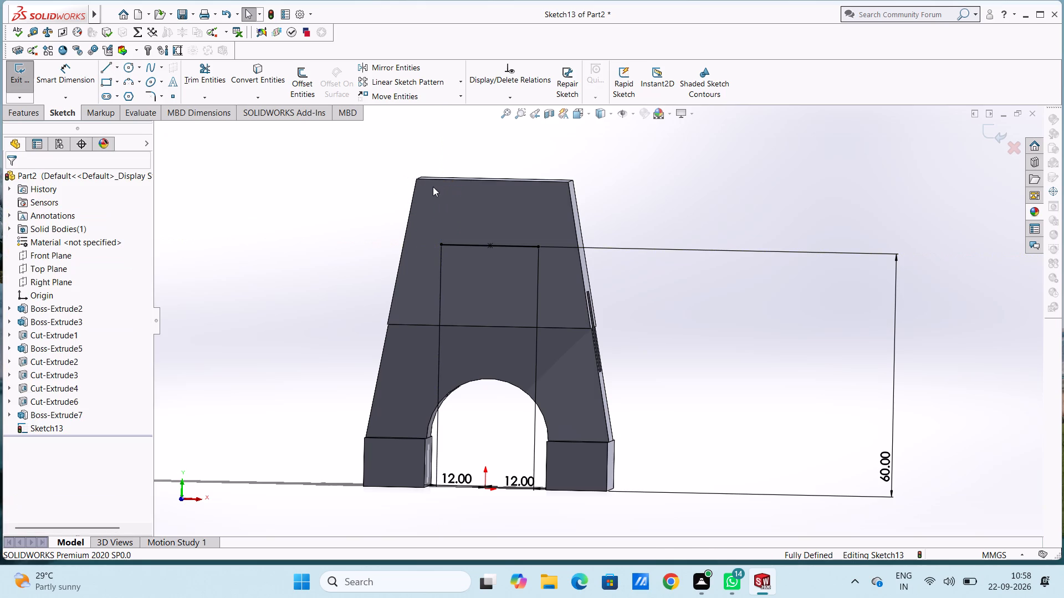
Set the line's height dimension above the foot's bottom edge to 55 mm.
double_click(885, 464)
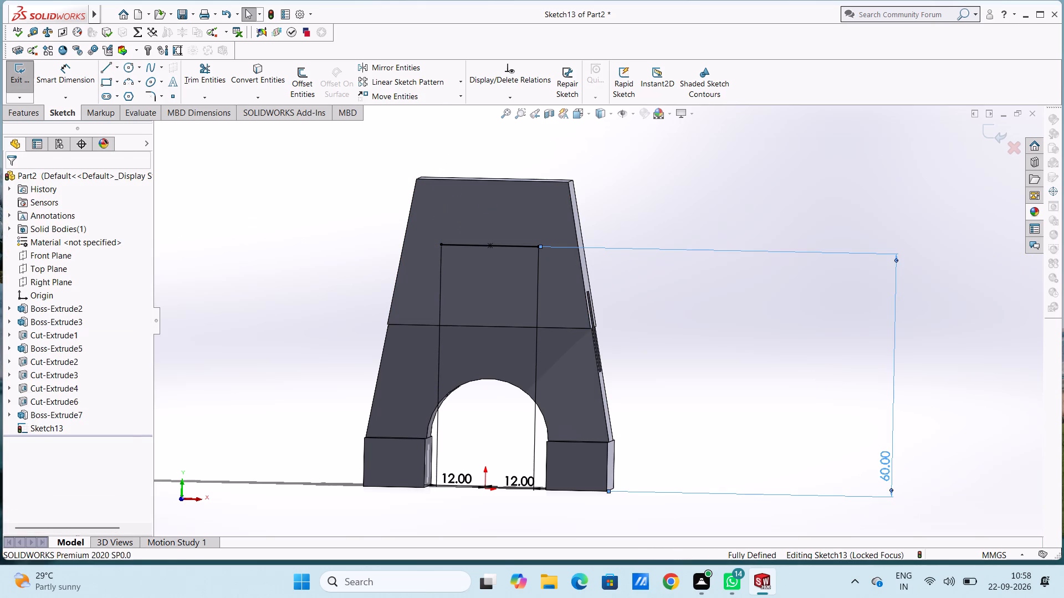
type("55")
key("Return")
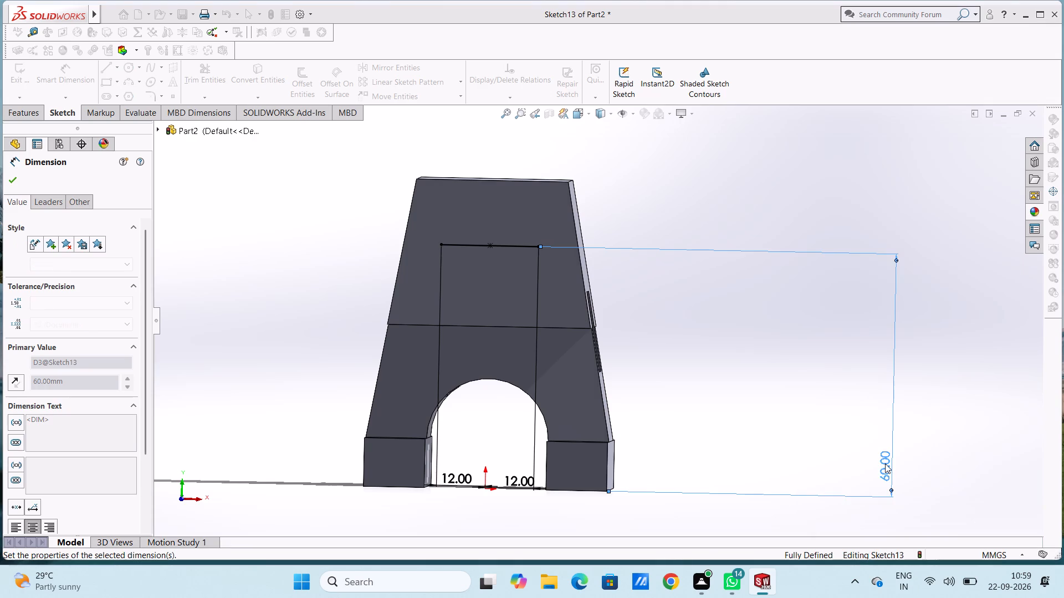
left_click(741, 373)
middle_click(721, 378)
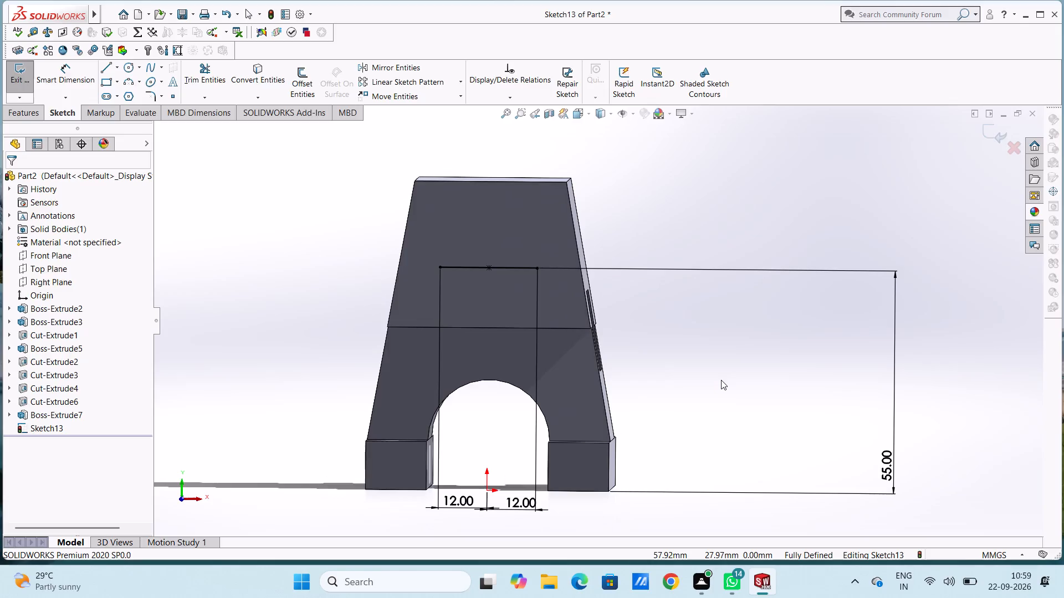
Set both horizontal dimensions from the origin to the line's endpoints to 20 mm.
double_click(446, 506)
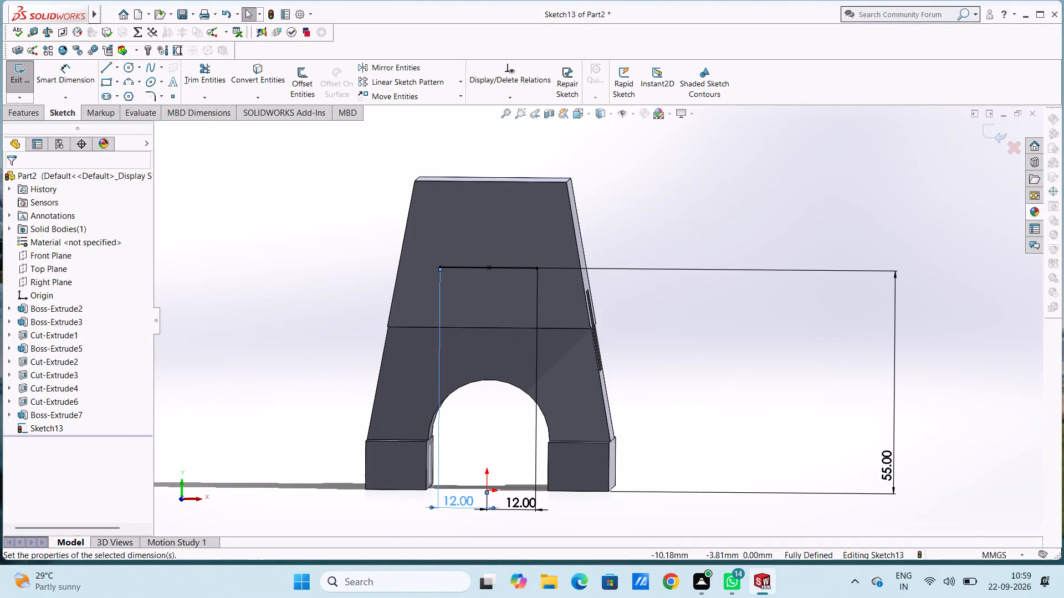
type("20")
key("Return")
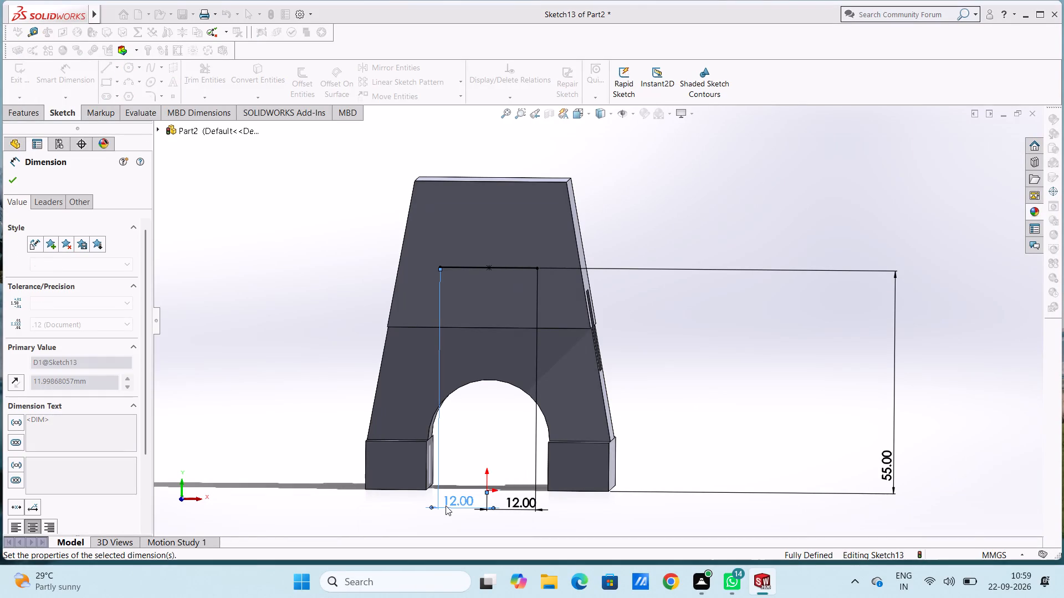
left_click(459, 524)
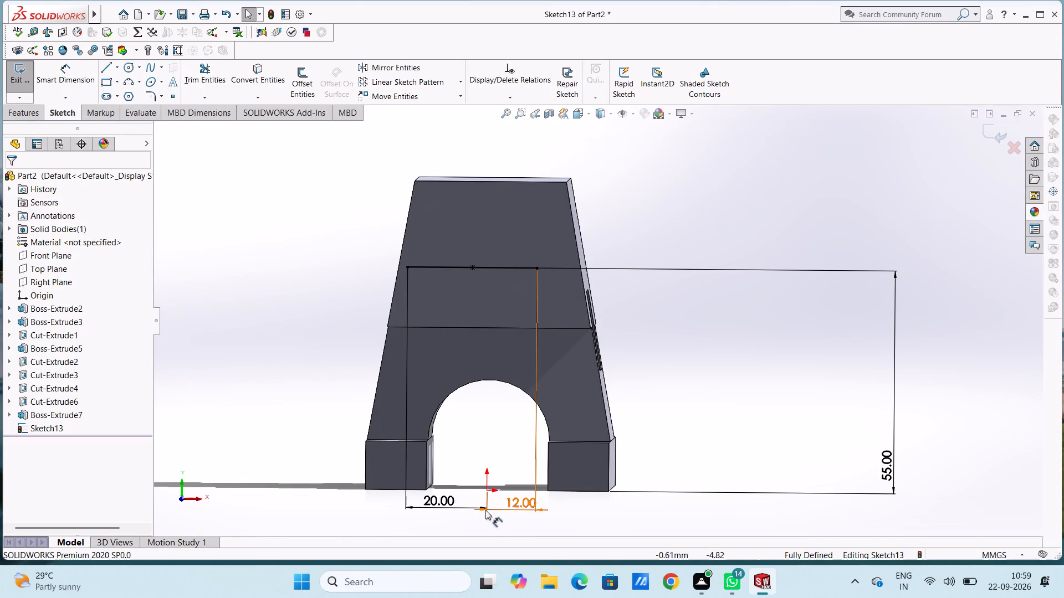
double_click(511, 508)
type("20")
key("Return")
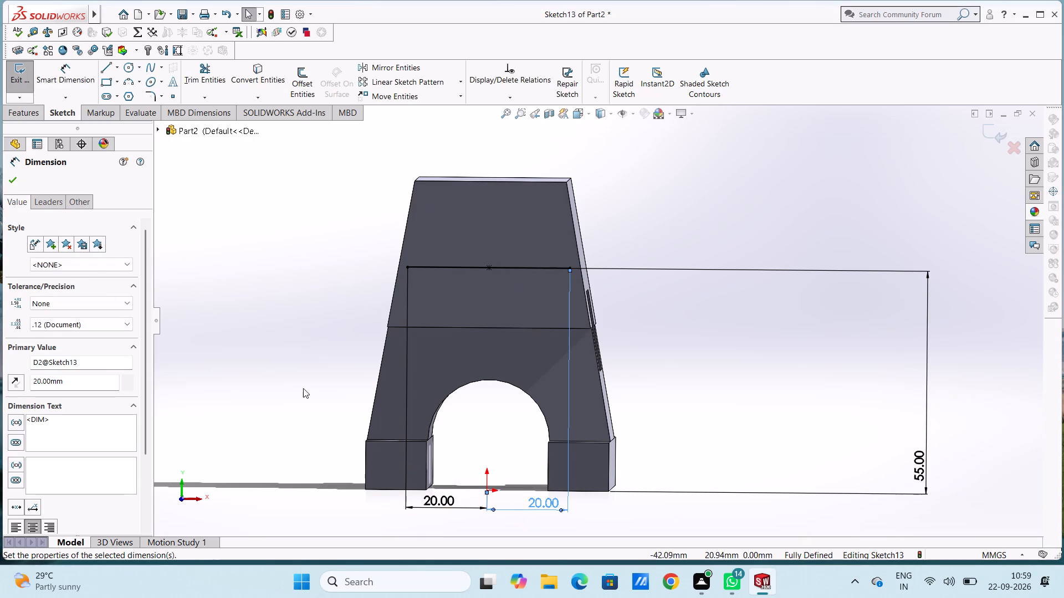
left_click(296, 375)
Set the line's height dimension above the foot's bottom edge to 80 mm.
key("ctrl+1")
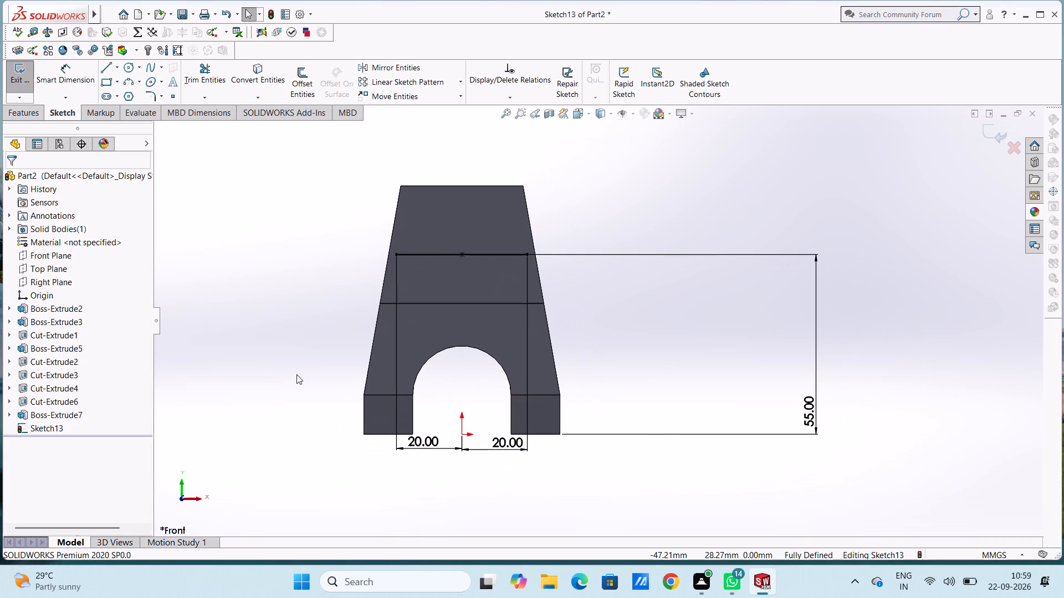
scroll(408, 317, "down", 1)
scroll(484, 281, "down", 1)
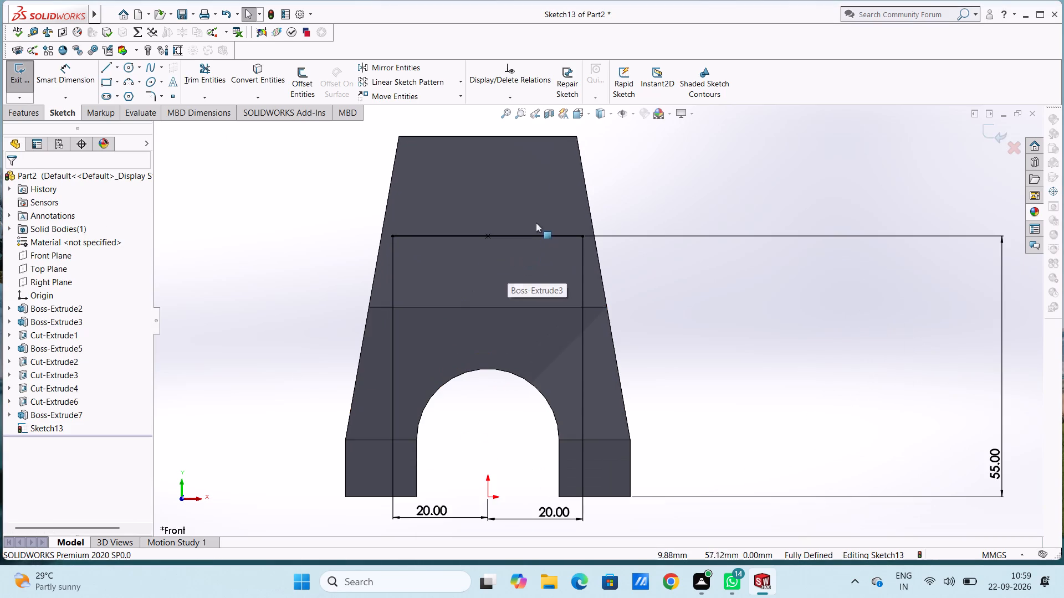
scroll(538, 208, "up", 2)
scroll(539, 208, "down", 3)
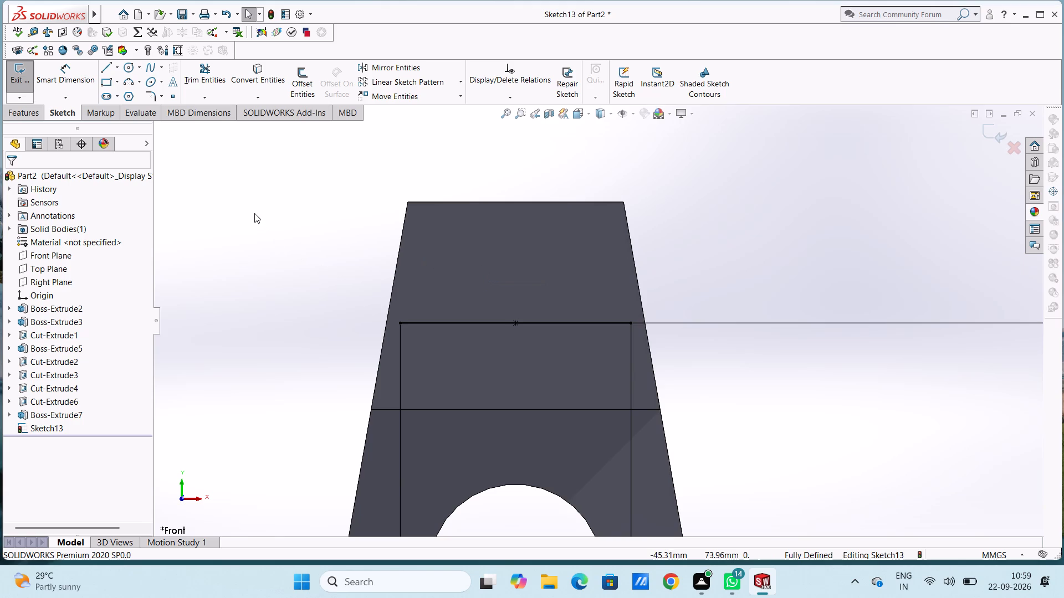
scroll(254, 213, "up", 4)
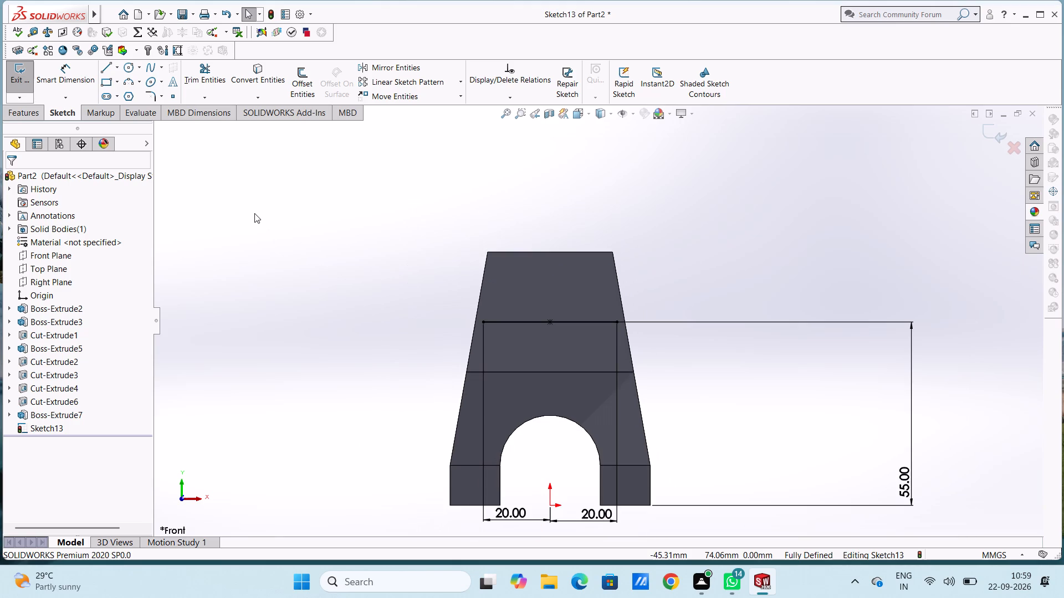
double_click(903, 478)
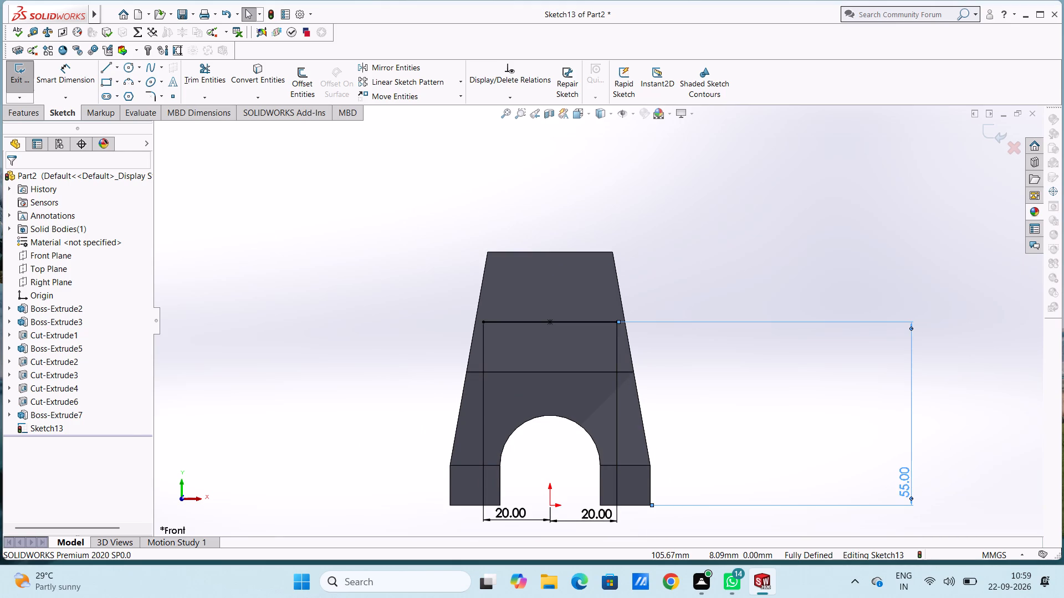
type("80")
key("Return")
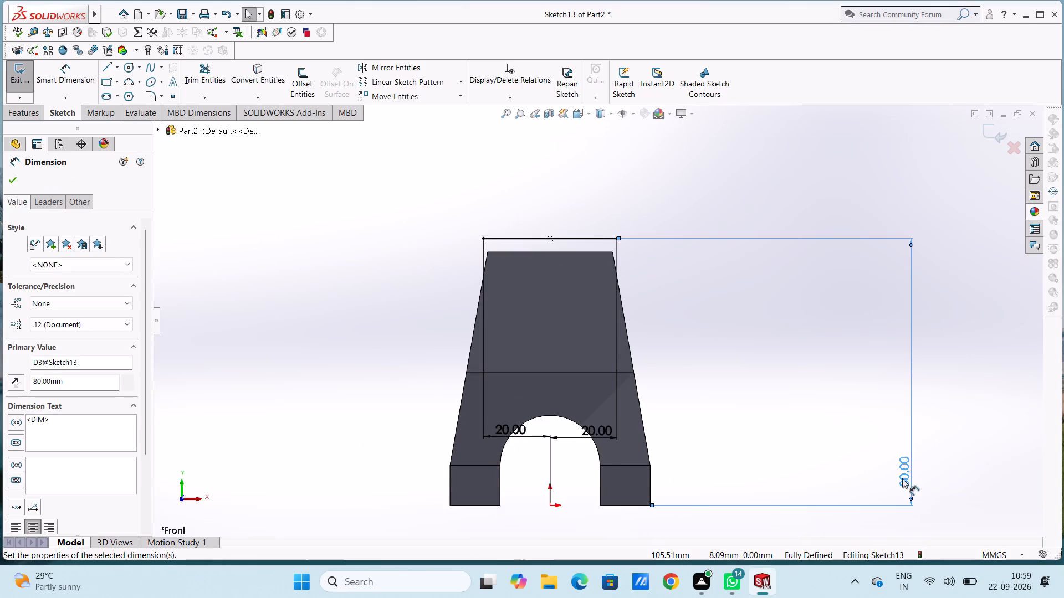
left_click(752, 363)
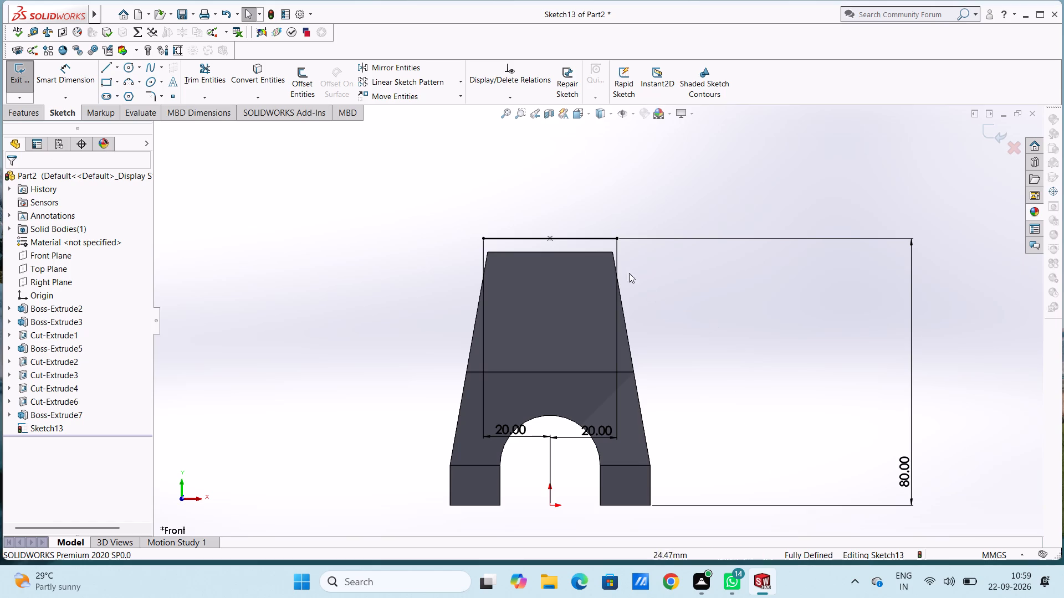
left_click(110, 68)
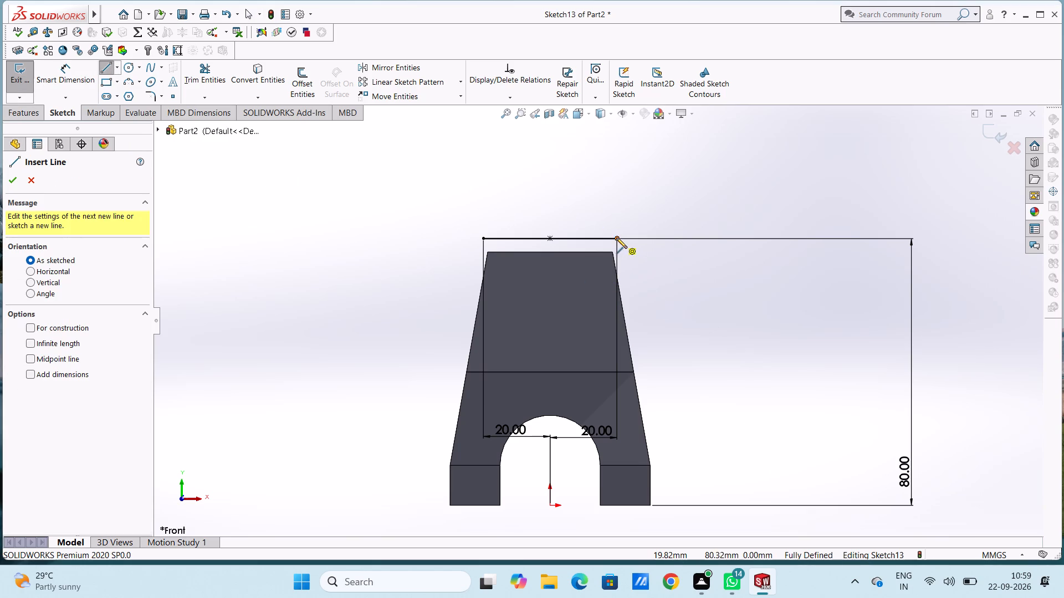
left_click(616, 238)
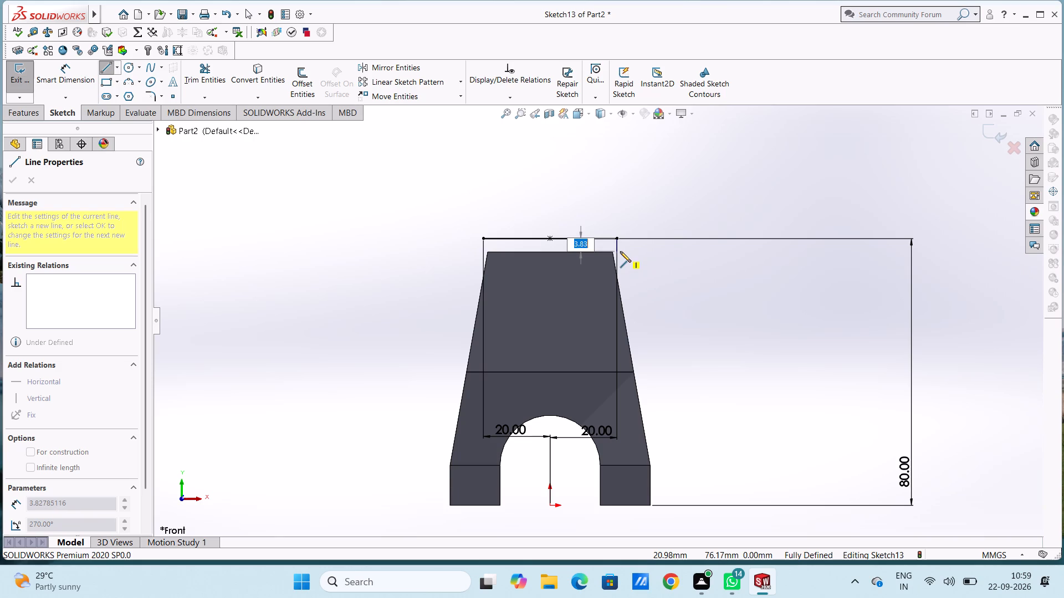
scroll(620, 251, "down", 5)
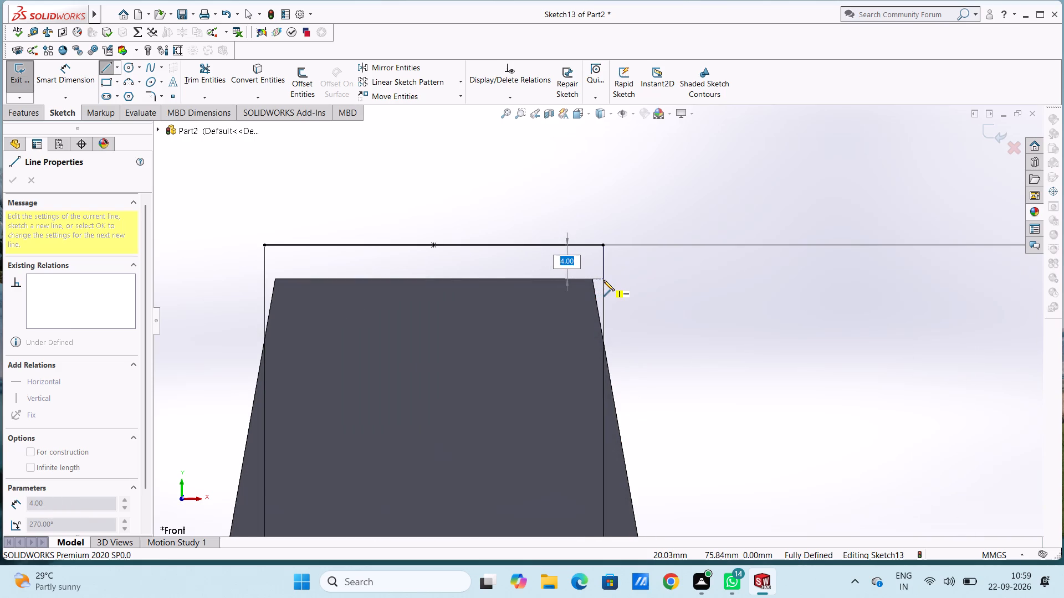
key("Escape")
Set the sketch line's height dimension above the foot's bottom edge to 76 mm.
scroll(603, 280, "up", 7)
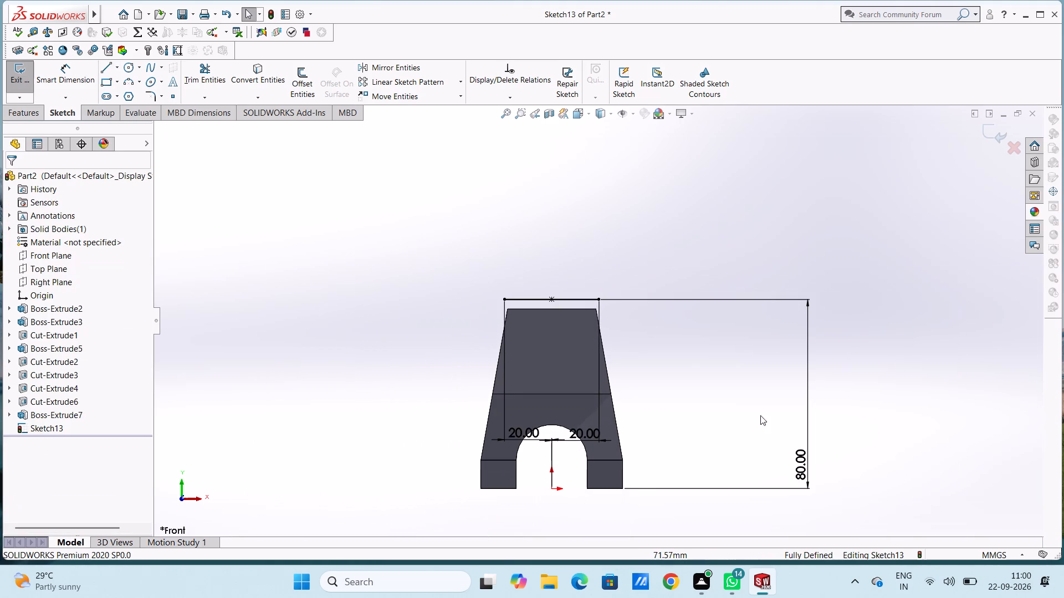
left_click(803, 464)
left_click(803, 463)
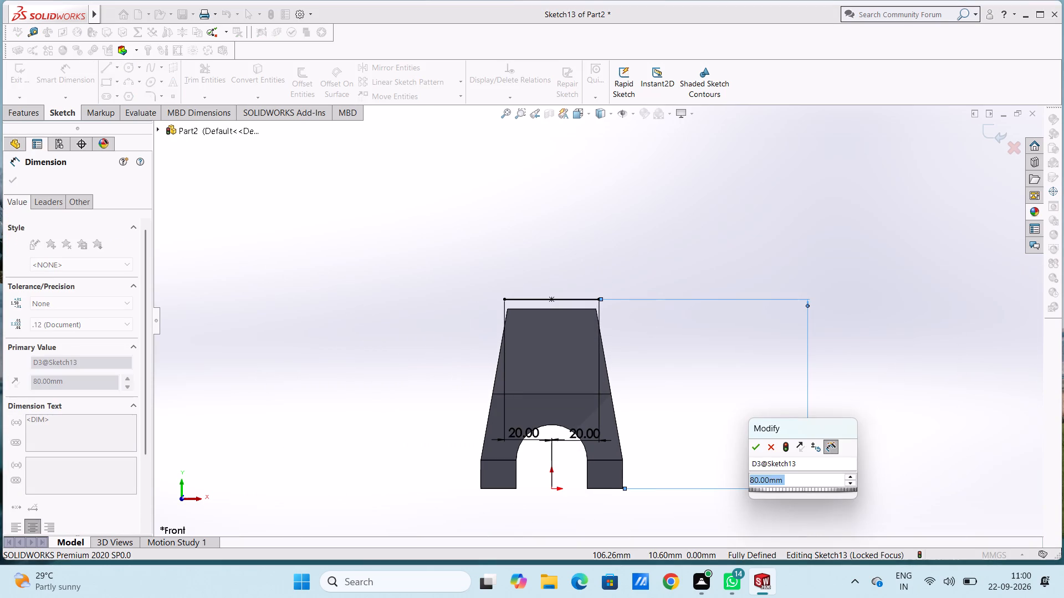
type("76")
key("Return")
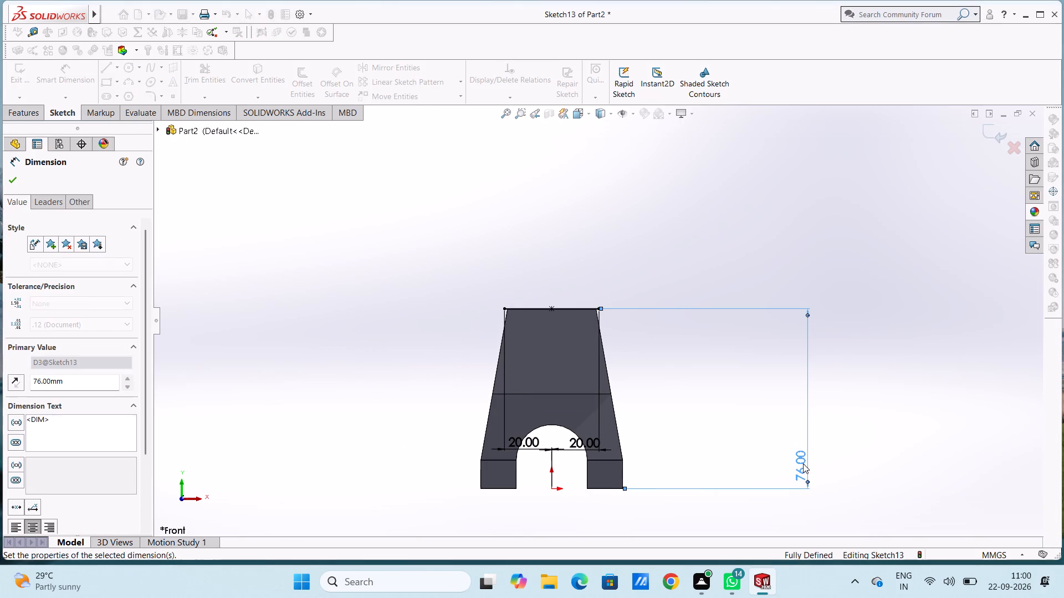
left_click(696, 363)
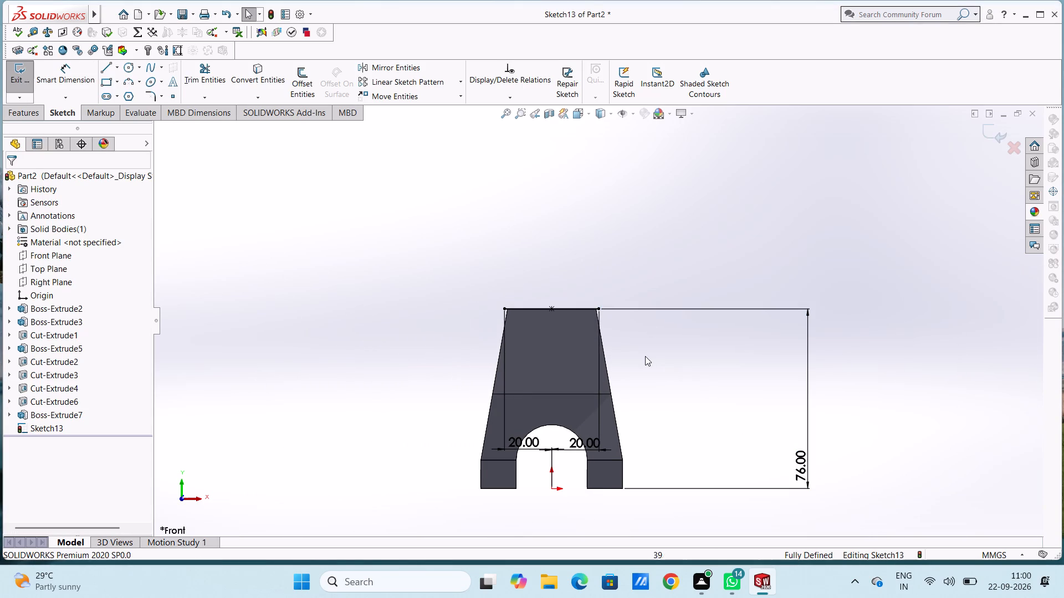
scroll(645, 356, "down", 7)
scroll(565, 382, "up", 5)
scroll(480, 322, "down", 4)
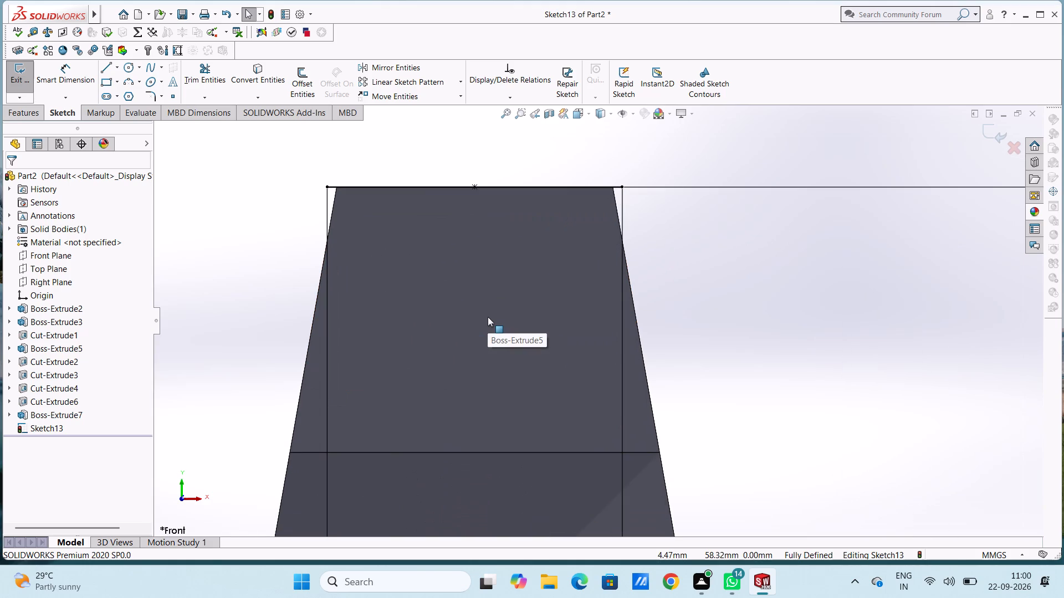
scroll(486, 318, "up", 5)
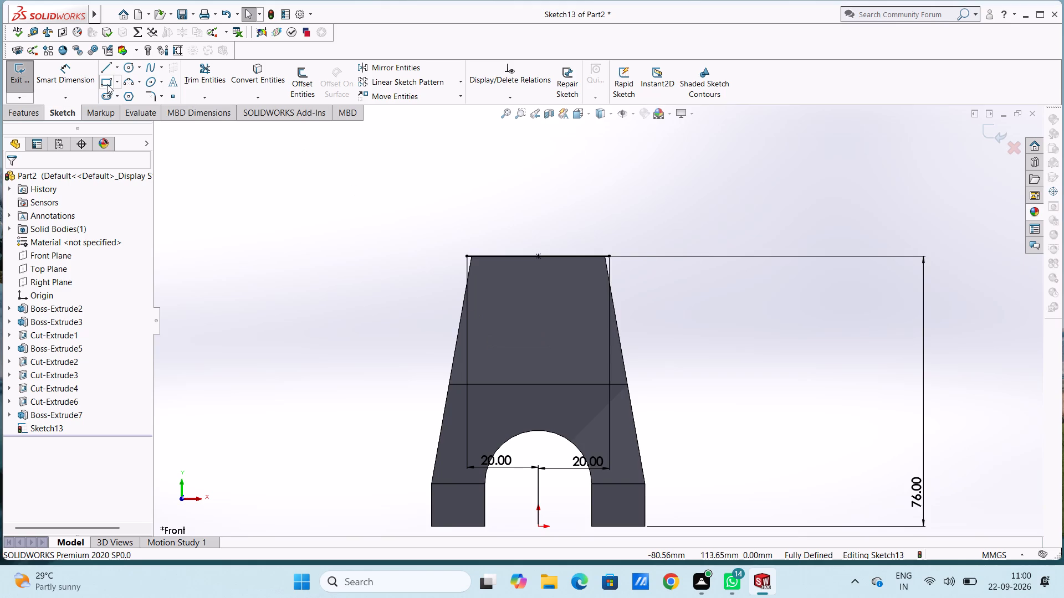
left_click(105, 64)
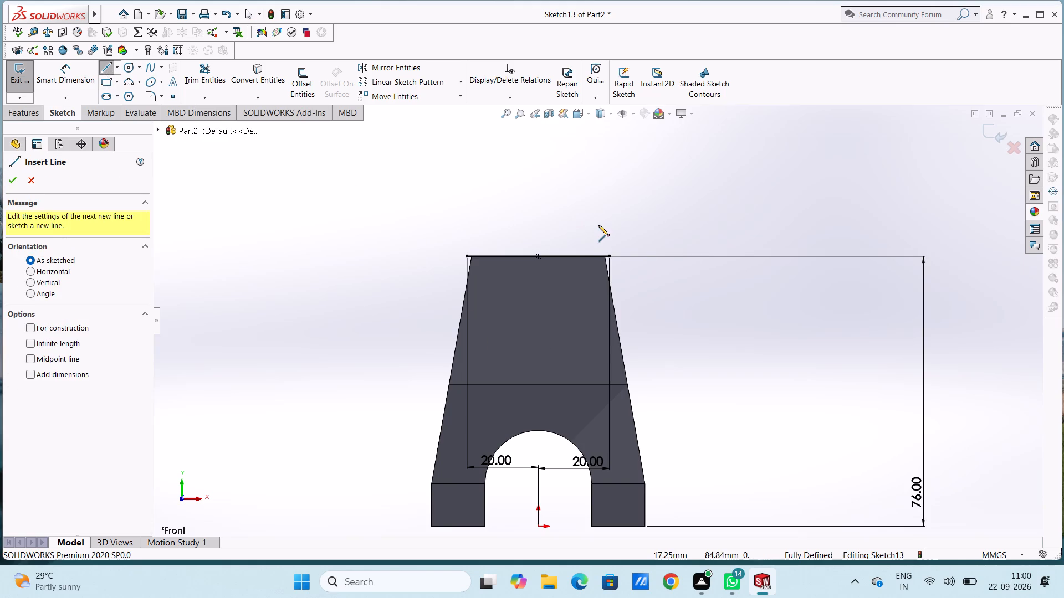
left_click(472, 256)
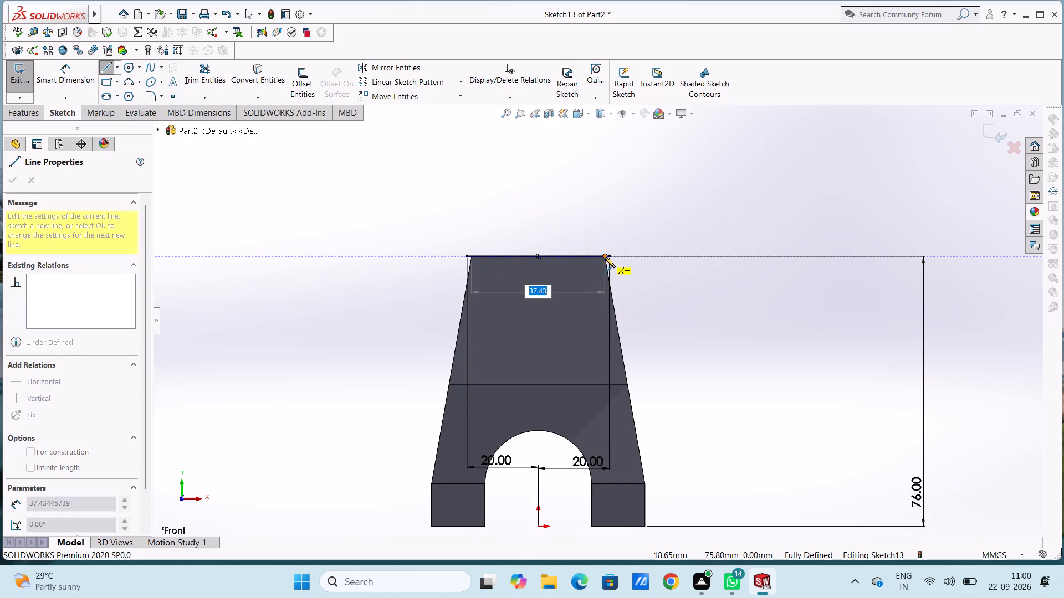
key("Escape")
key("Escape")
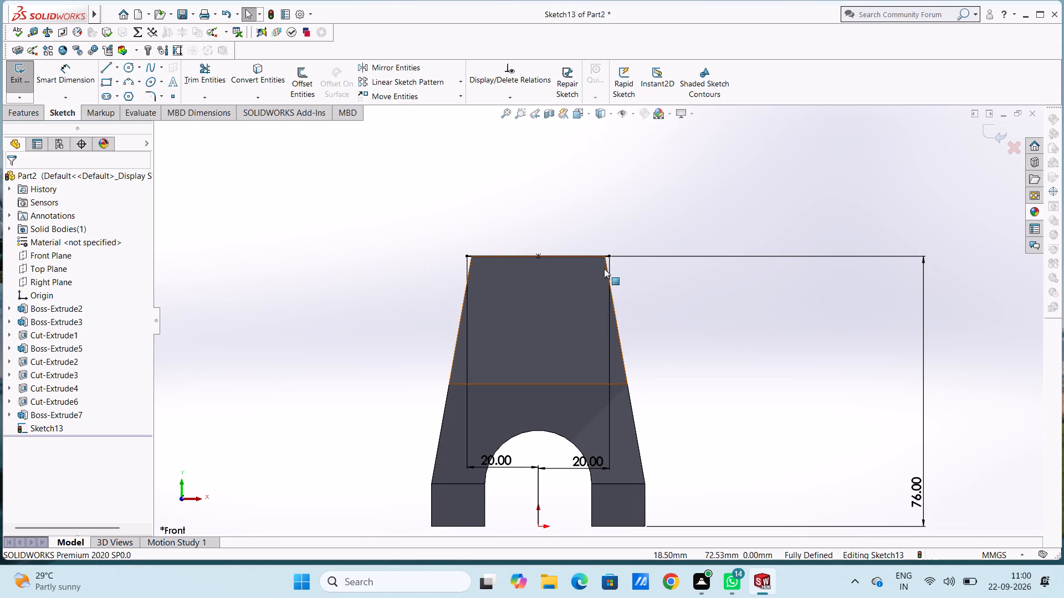
Start a centre-based circle in the sketch near the tower's top edge.
scroll(581, 293, "down", 3)
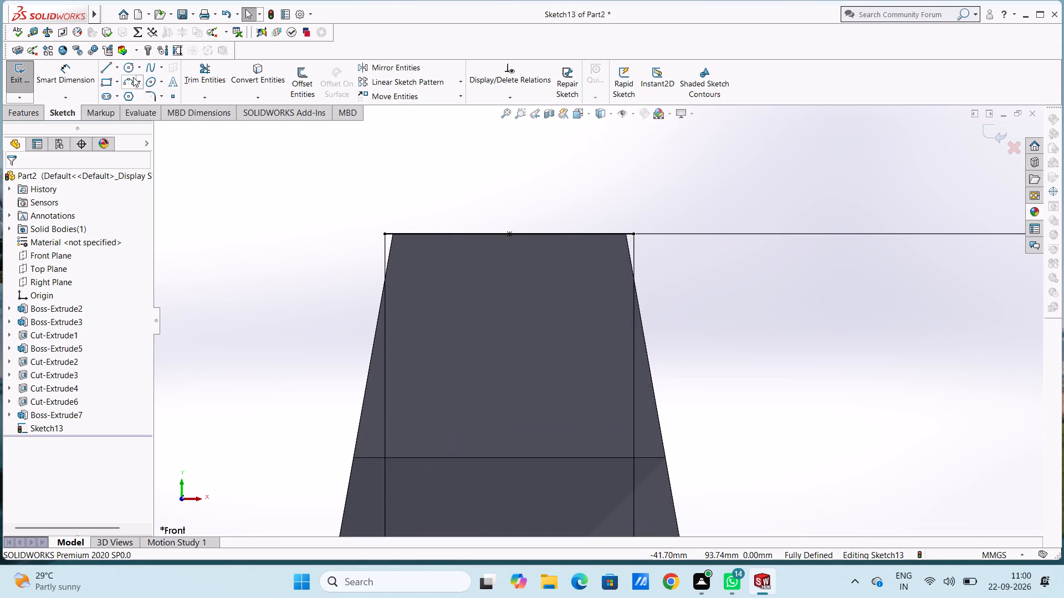
left_click(130, 69)
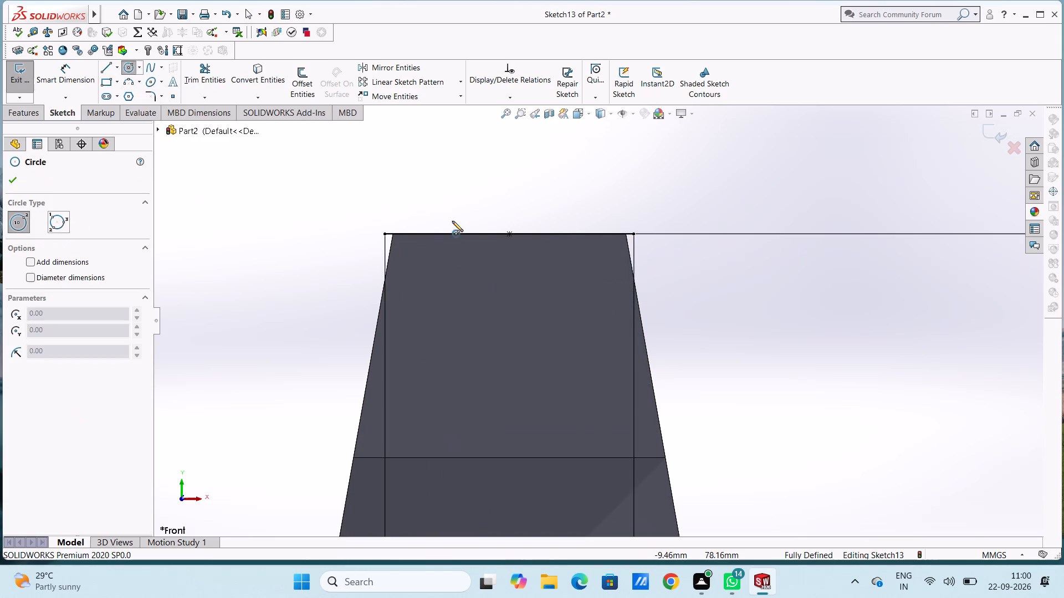
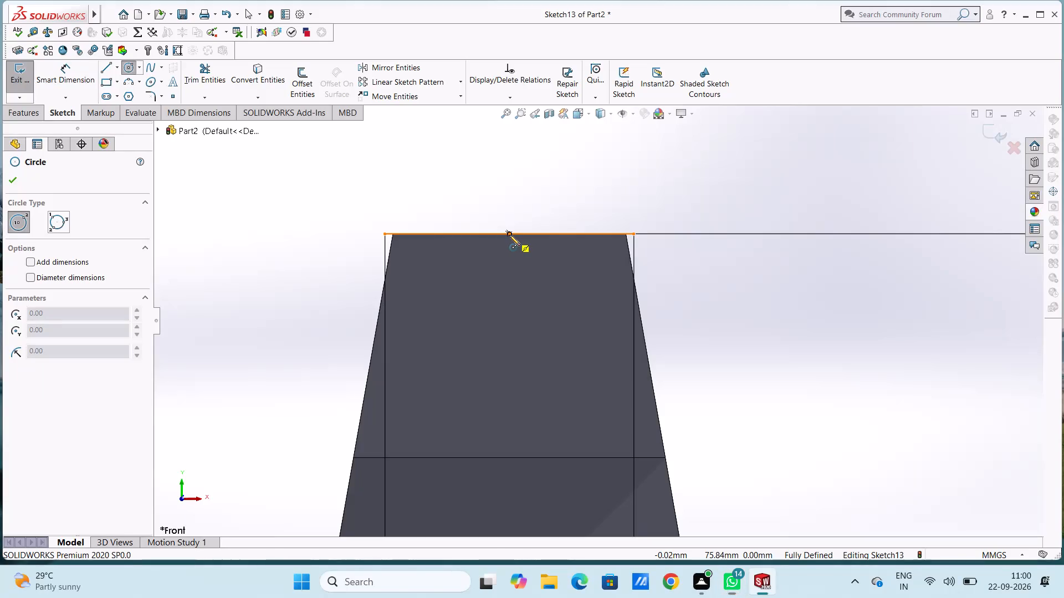
Draw a circle of 10 mm radius centred on the midpoint of the sketch line along the tower's top edge.
left_click(509, 235)
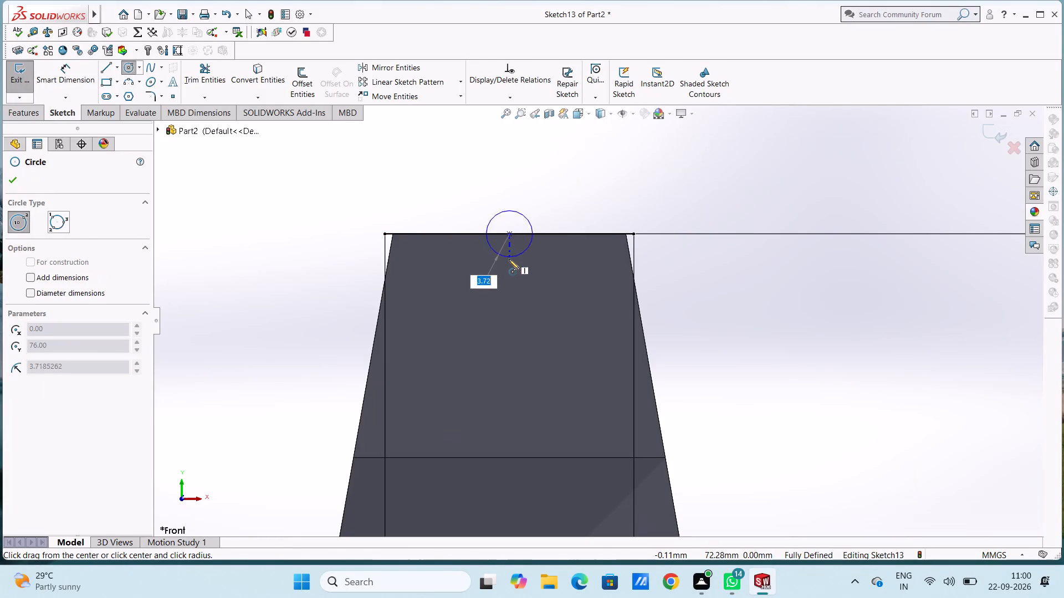
type("10")
key("Return")
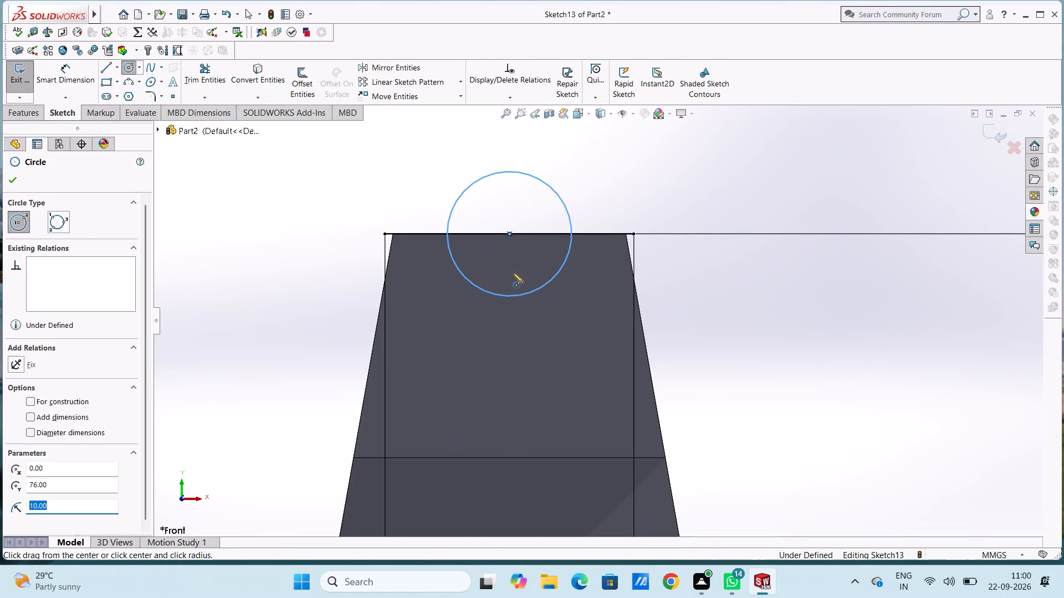
key("Escape")
key("Escape")
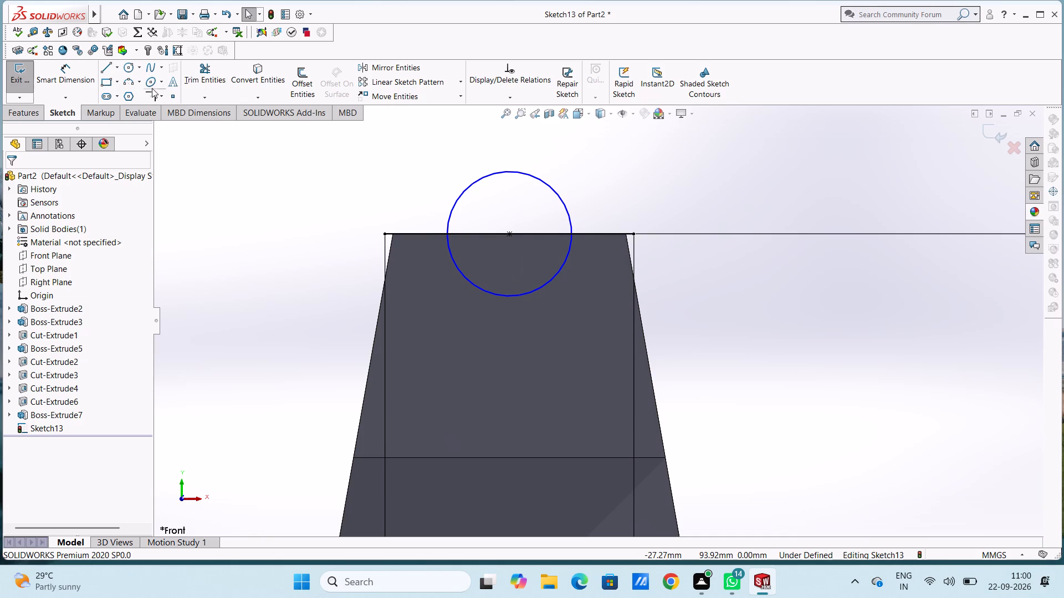
Trim away the circle's upper half and the part of the sketch line lying inside the circle.
left_click(188, 74)
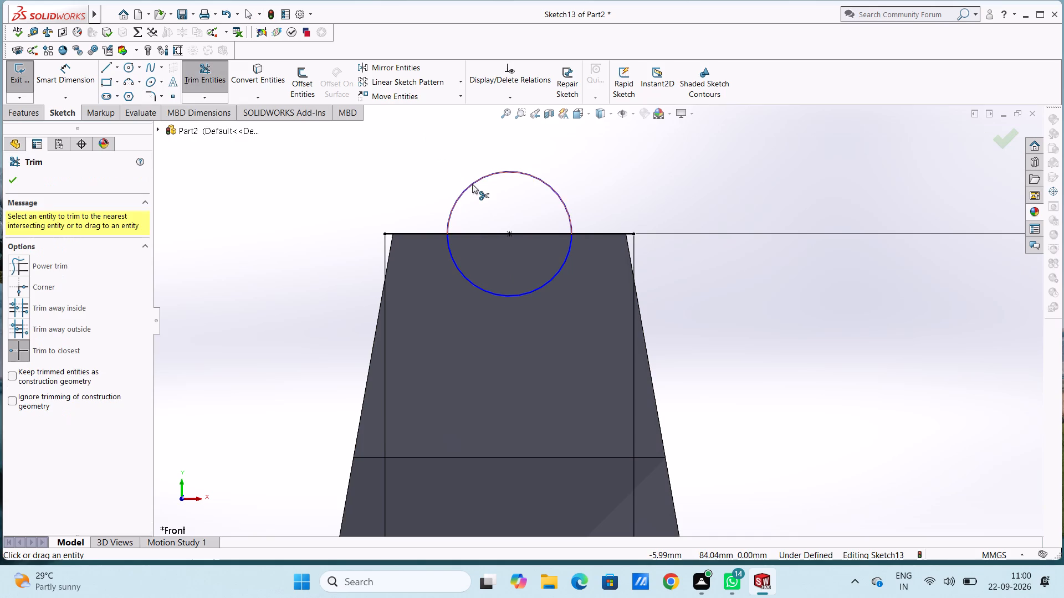
left_click(472, 184)
left_click(488, 236)
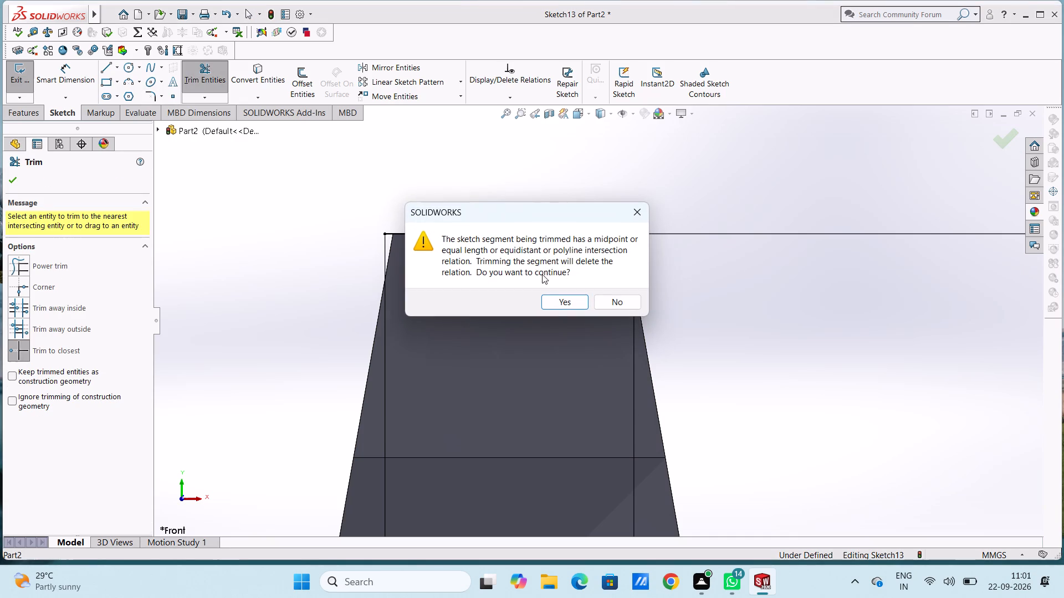
left_click(555, 308)
double_click(517, 235)
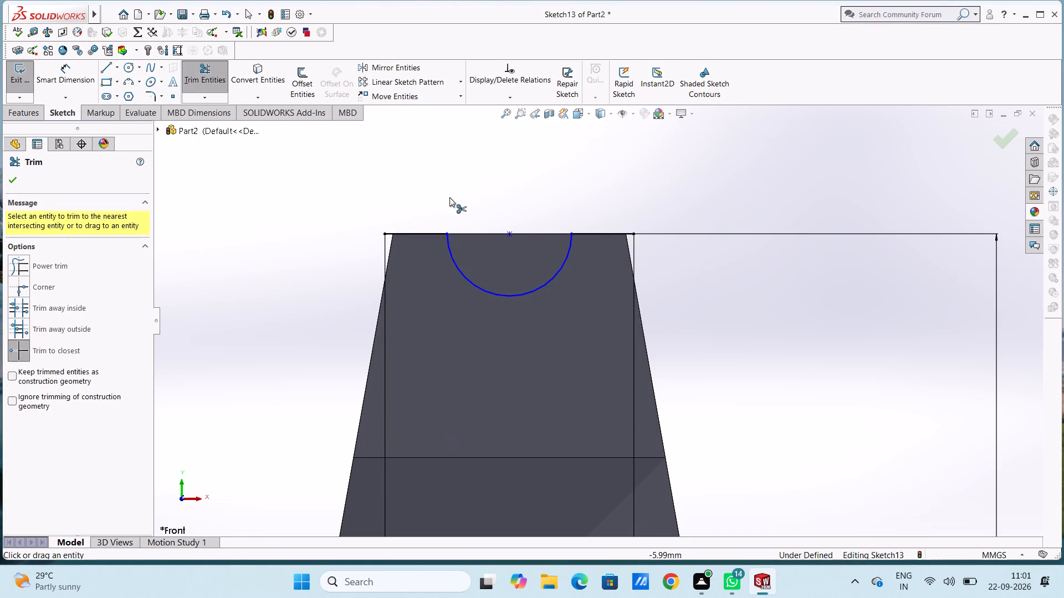
left_click(197, 76)
Add a radius dimension to the remaining semicircular arc, placed outside the tower's sloping side.
left_click(73, 66)
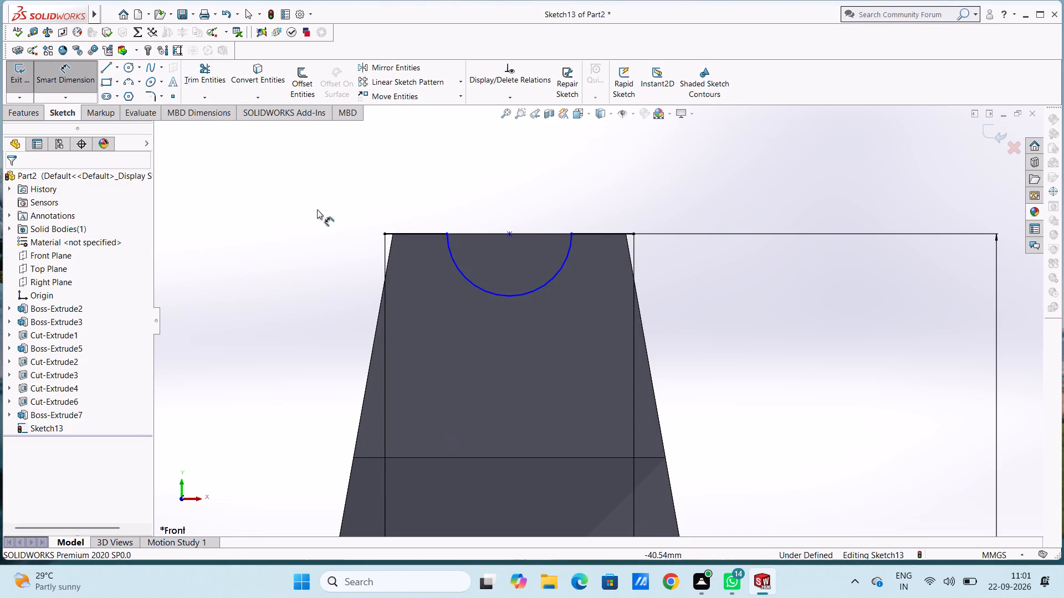
left_click(461, 272)
left_click(294, 436)
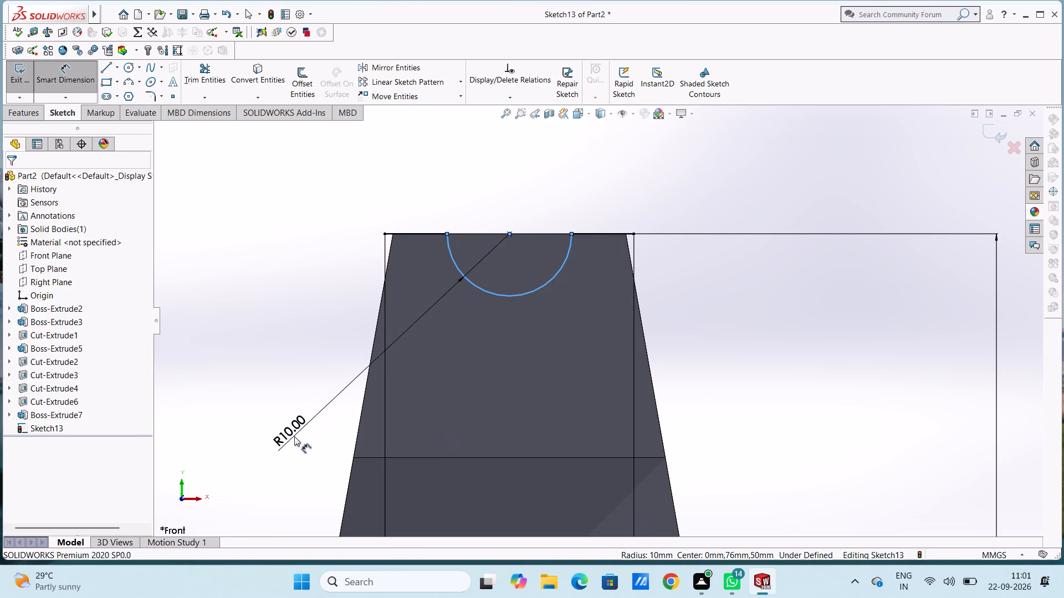
left_click(238, 422)
left_click(241, 420)
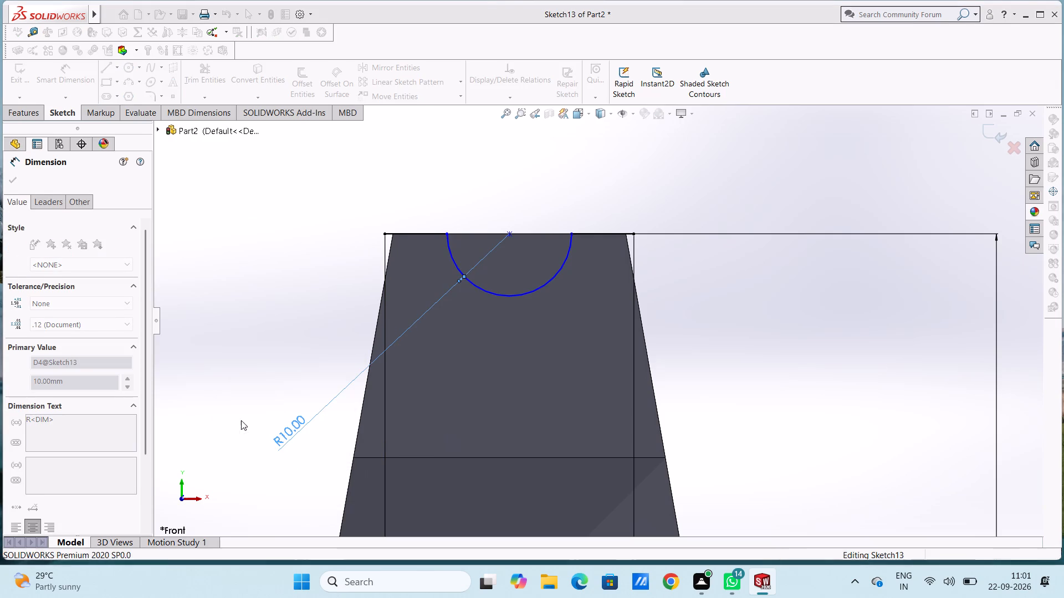
left_click(250, 381)
scroll(255, 382, "up", 2)
middle_click_drag(318, 352, 311, 379)
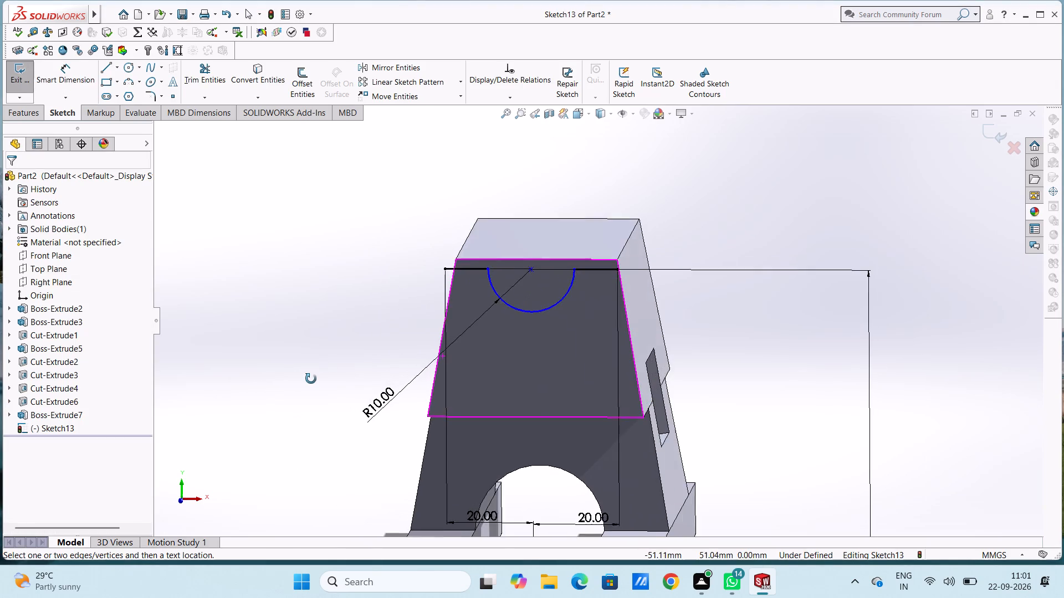
middle_click_drag(311, 379, 309, 382)
key("Escape")
key("Escape")
key("Escape")
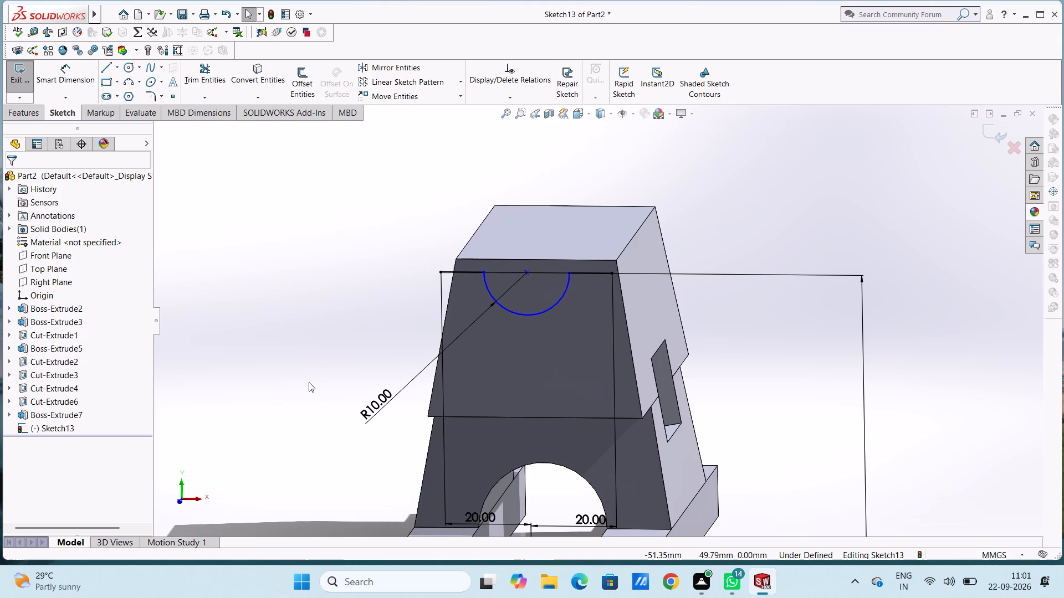
Close the semicircle with a 20 mm horizontal line between the arc's two endpoints.
key("ctrl+1")
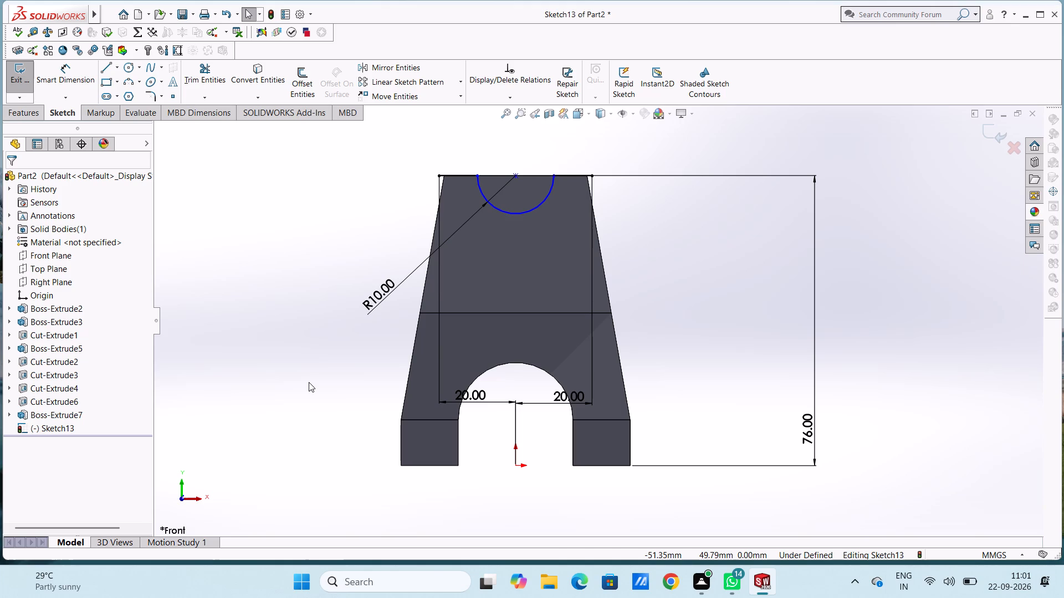
left_click(108, 66)
left_click(479, 175)
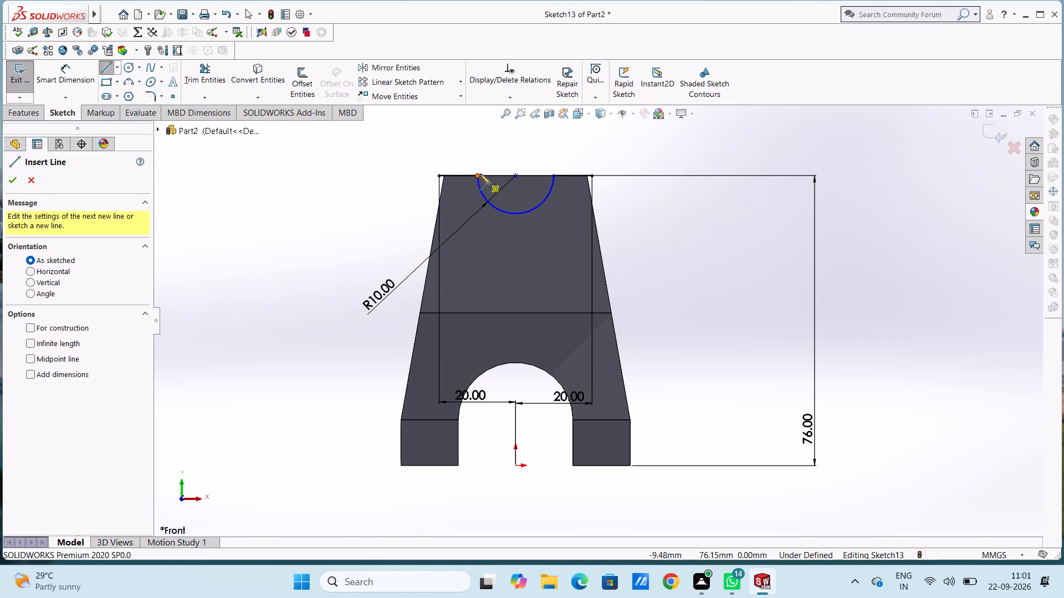
left_click(554, 177)
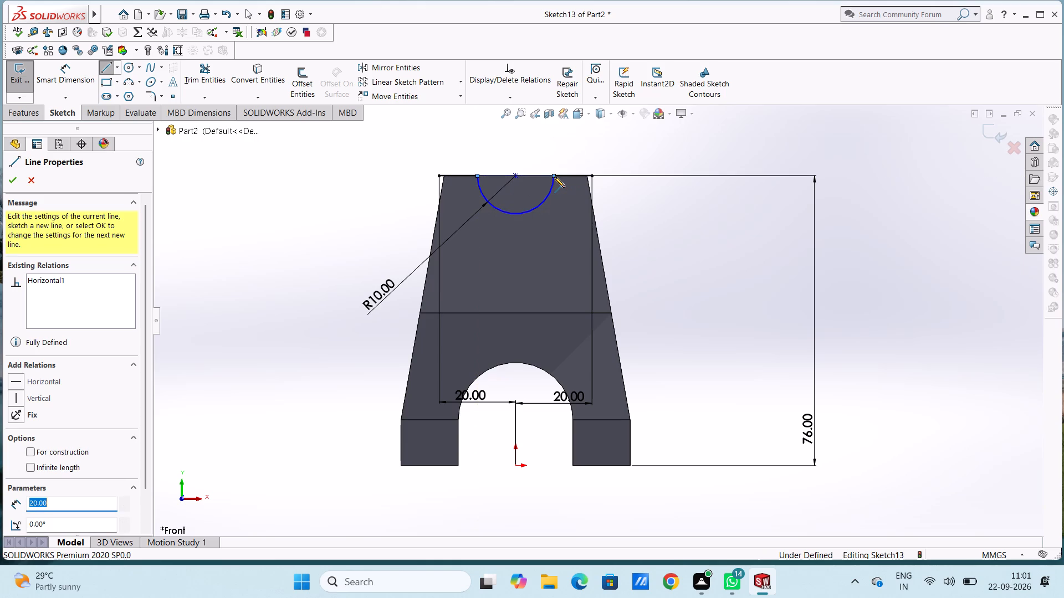
key("Escape")
key("Escape")
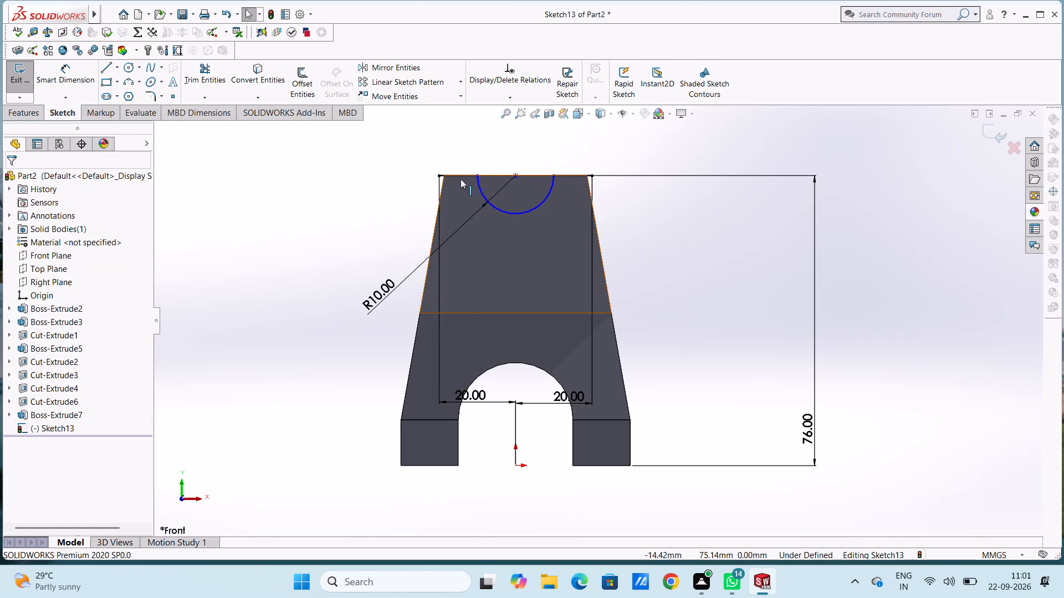
Delete the two leftover line segments on either side of the semicircle, along with their associated dimensions.
left_click(461, 177)
key("Delete")
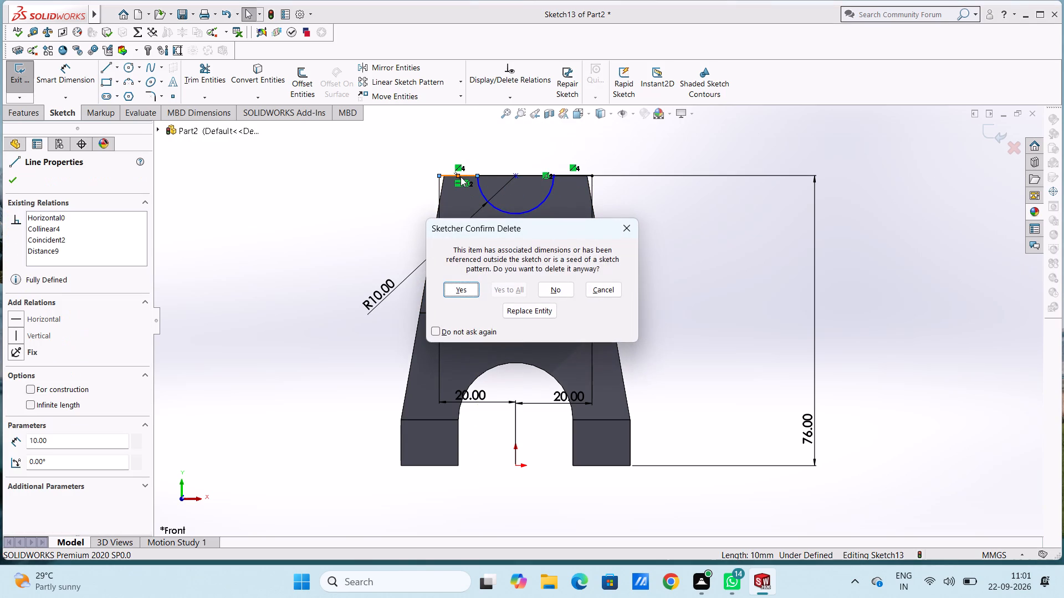
left_click(460, 293)
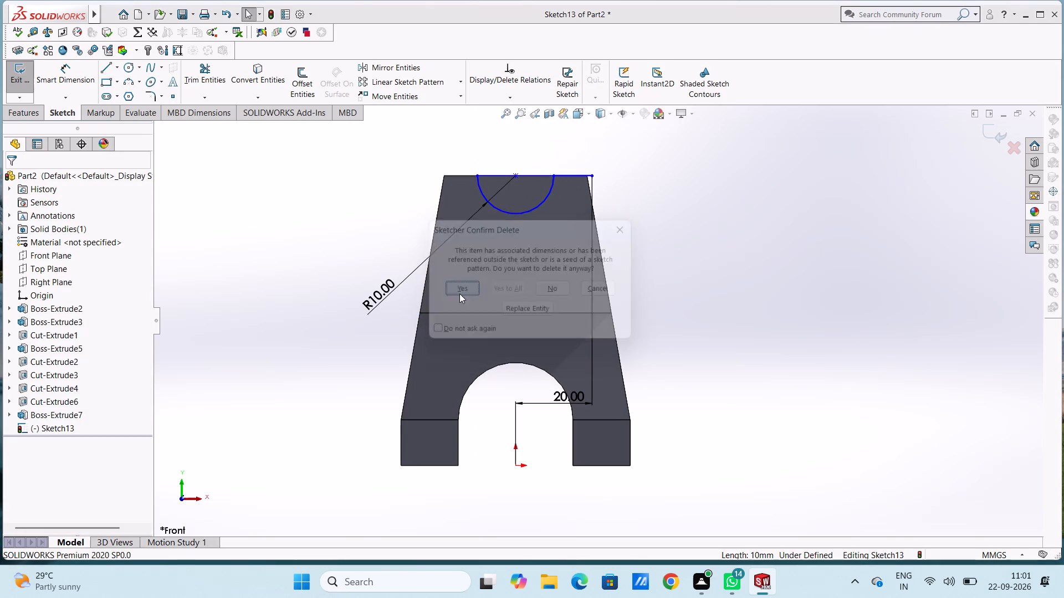
left_click(574, 176)
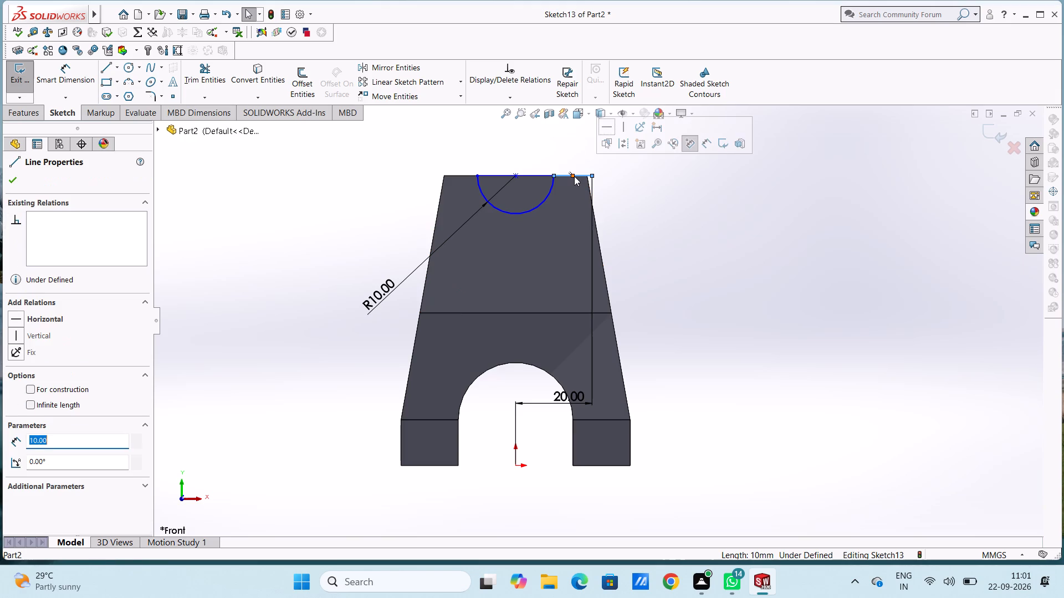
key("Delete")
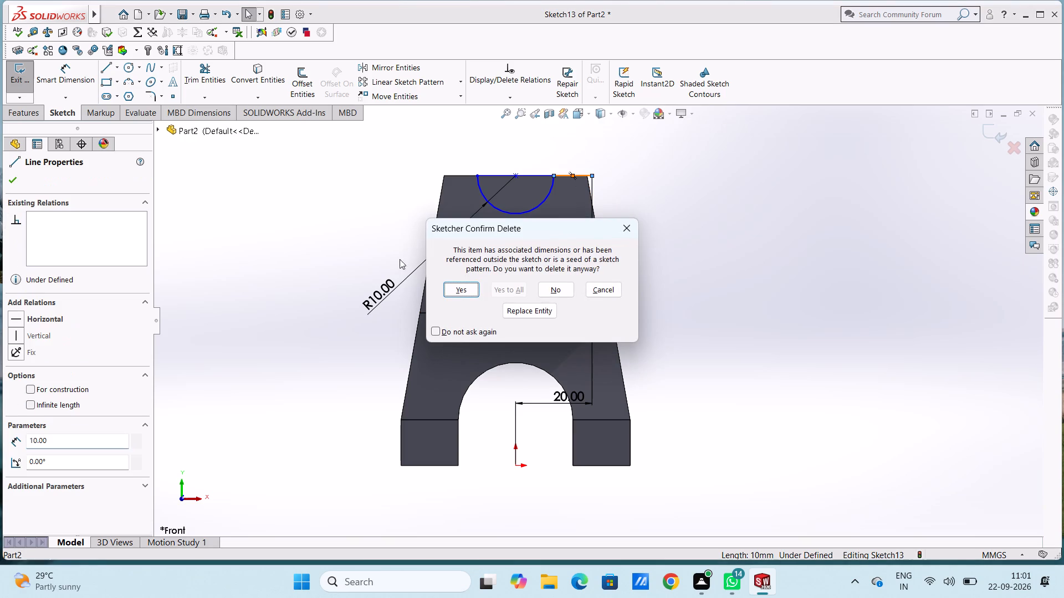
left_click(465, 293)
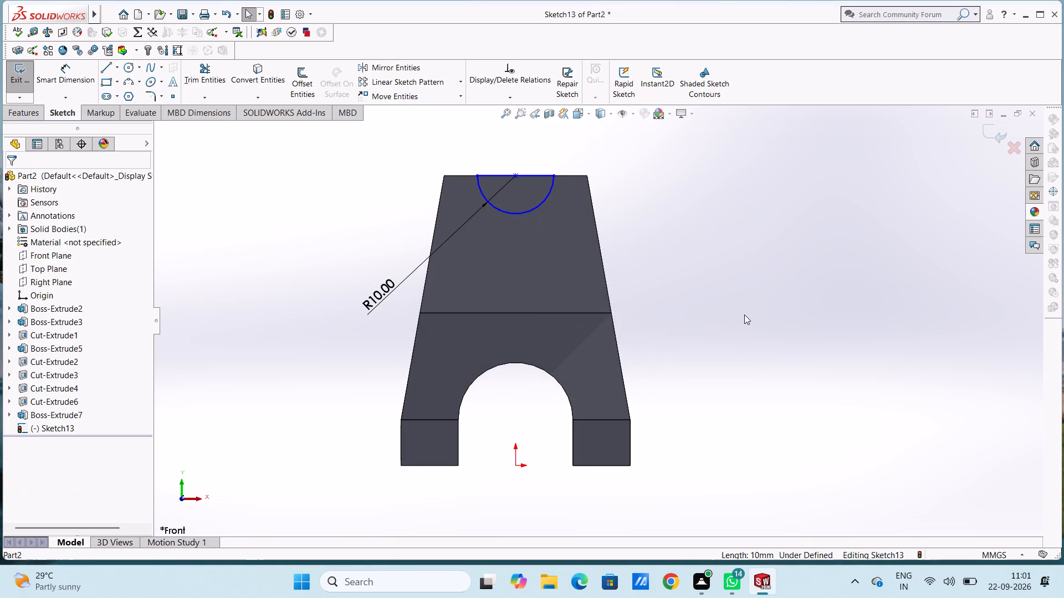
Cut-extrude the semicircular profile as a blind cut 100 mm deep along the top of the tower.
middle_click_drag(751, 280, 725, 334)
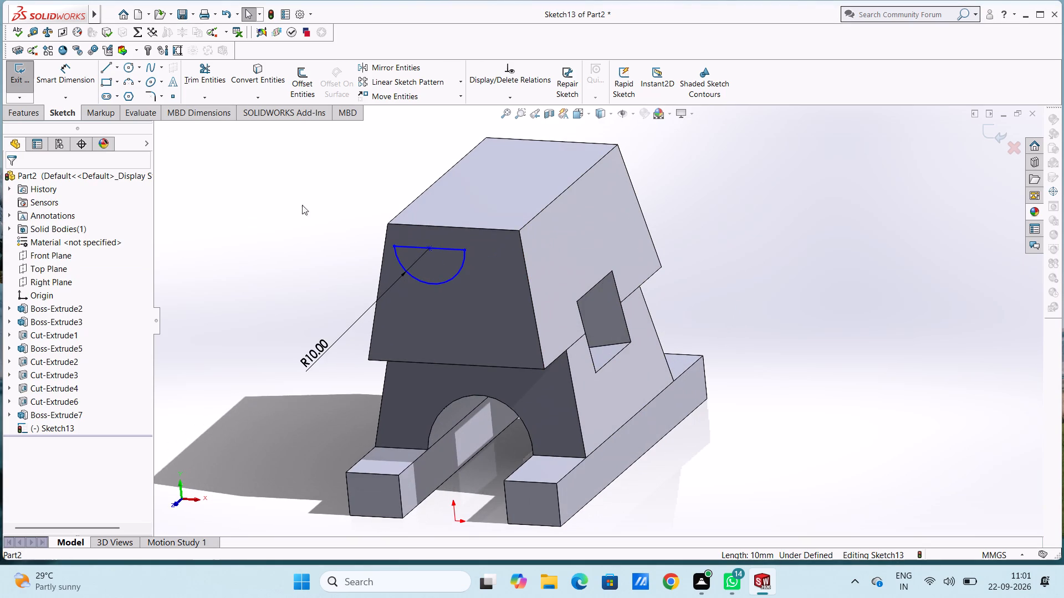
left_click(31, 112)
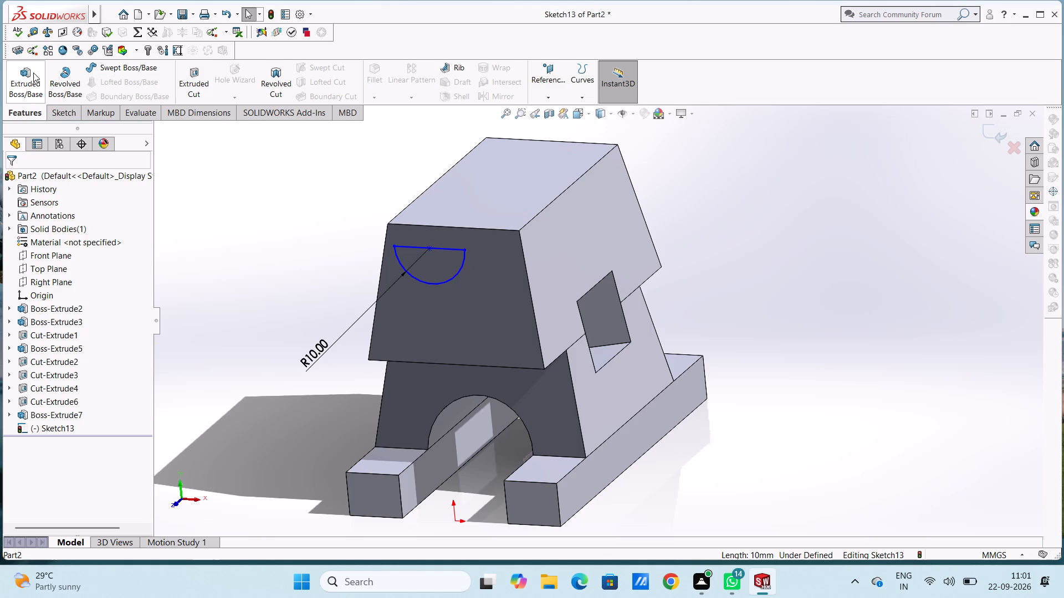
left_click(190, 75)
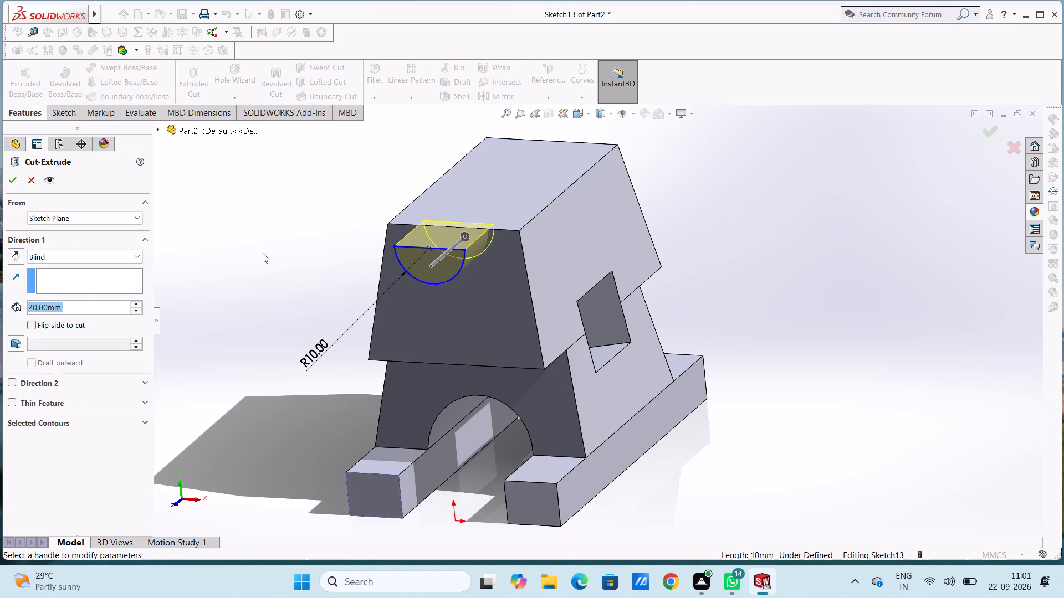
double_click(90, 305)
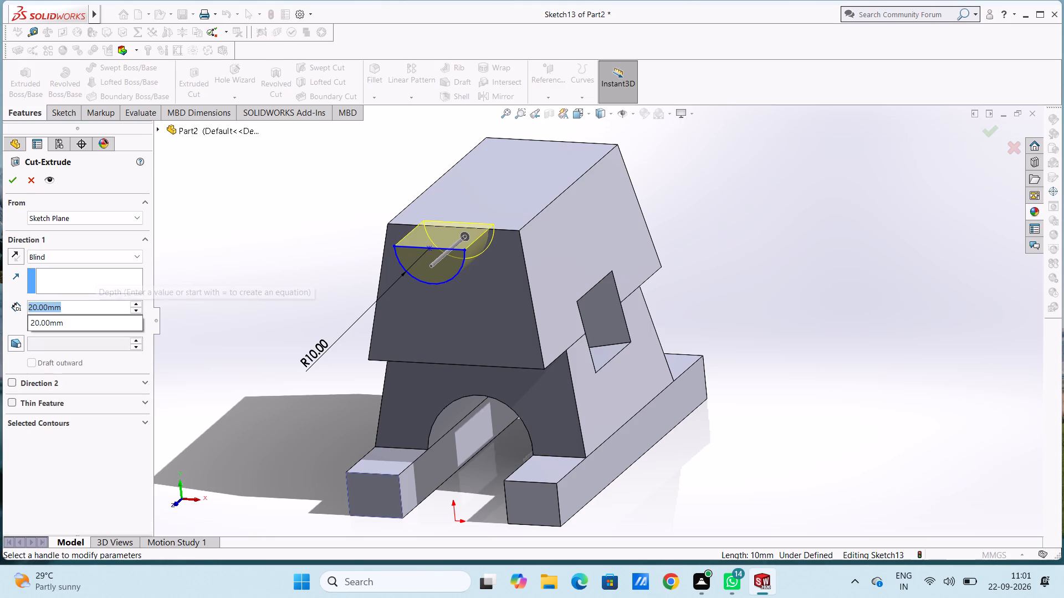
type("100")
key("Return")
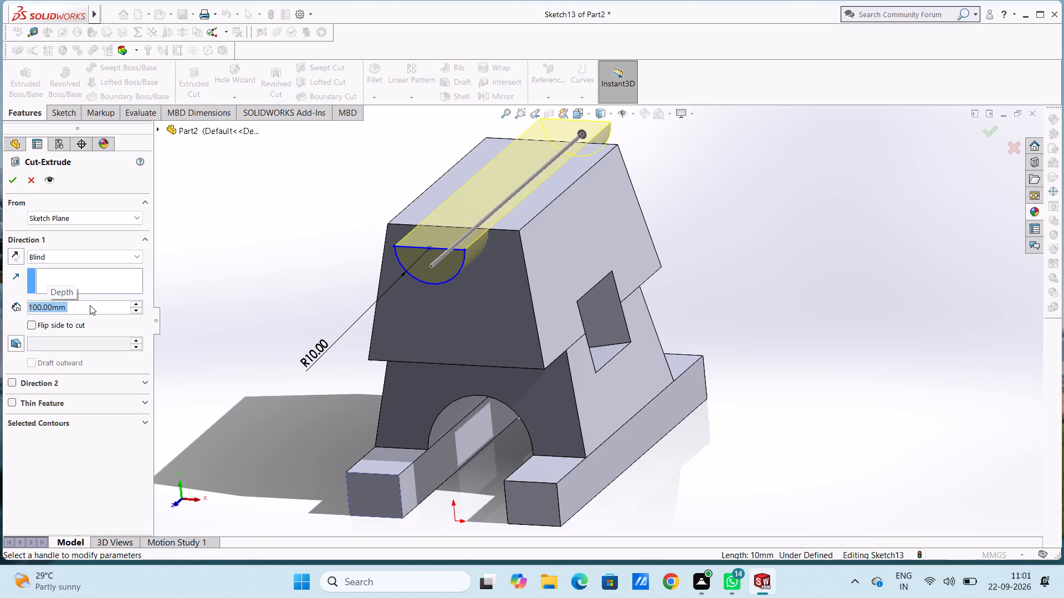
left_click(15, 181)
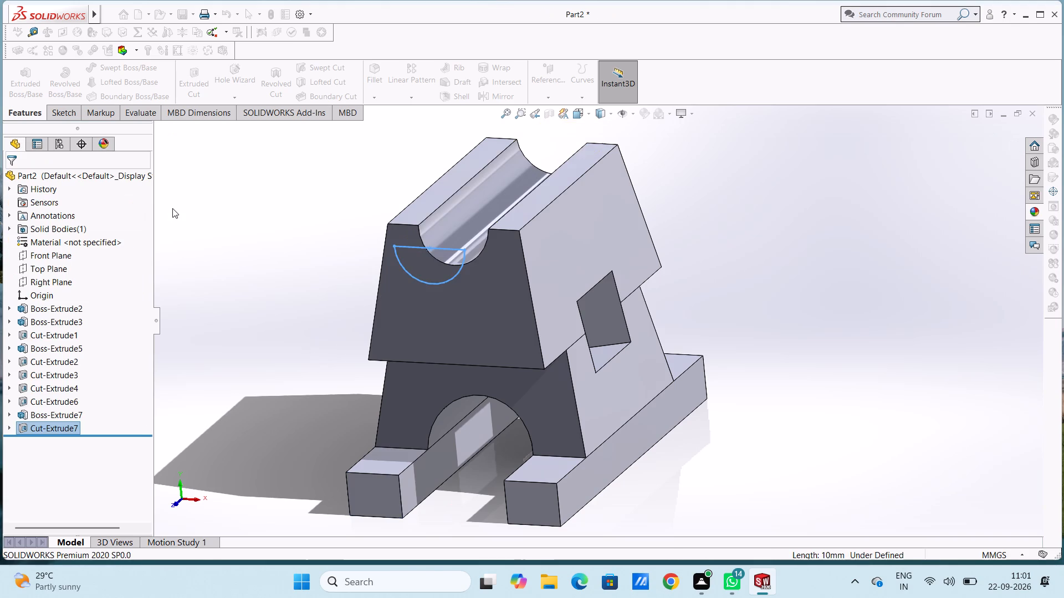
left_click(173, 207)
Examine the semicircular groove and the side pockets from several angles, ending in the isometric view.
middle_click_drag(205, 233, 177, 256)
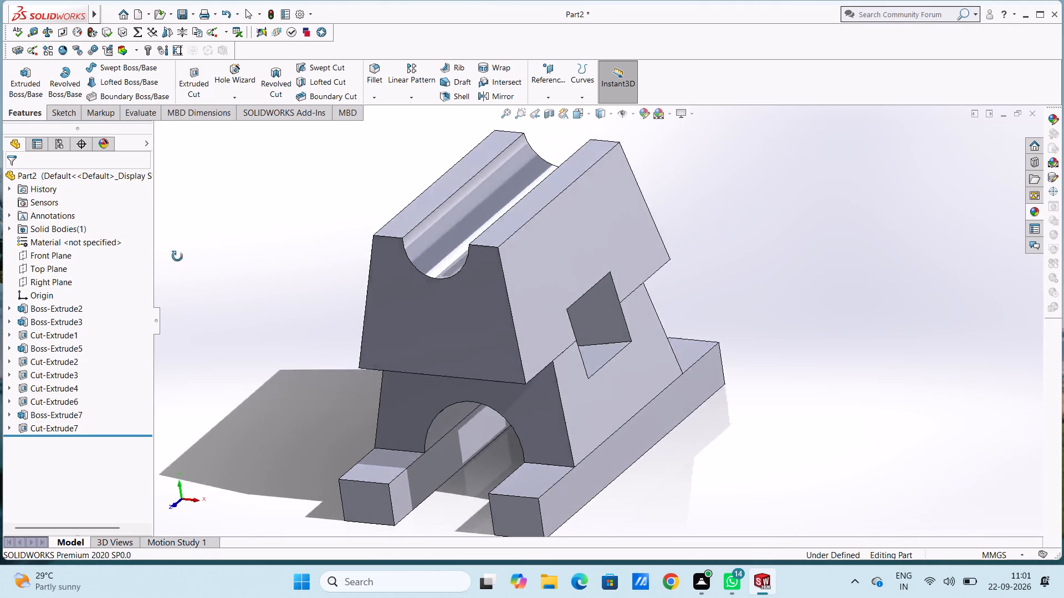
middle_click_drag(177, 256, 243, 302)
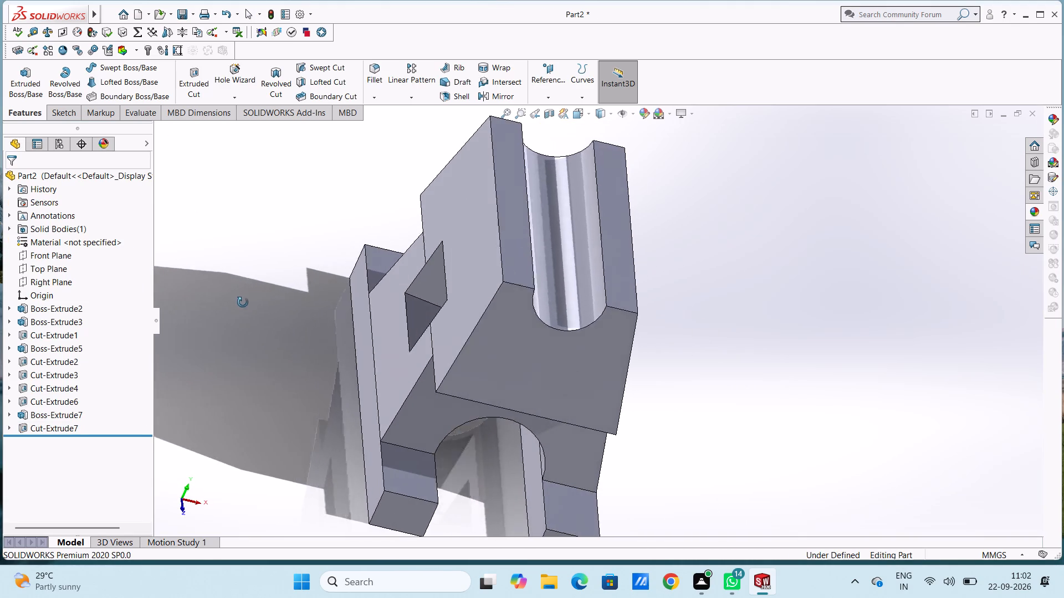
middle_click_drag(243, 302, 173, 282)
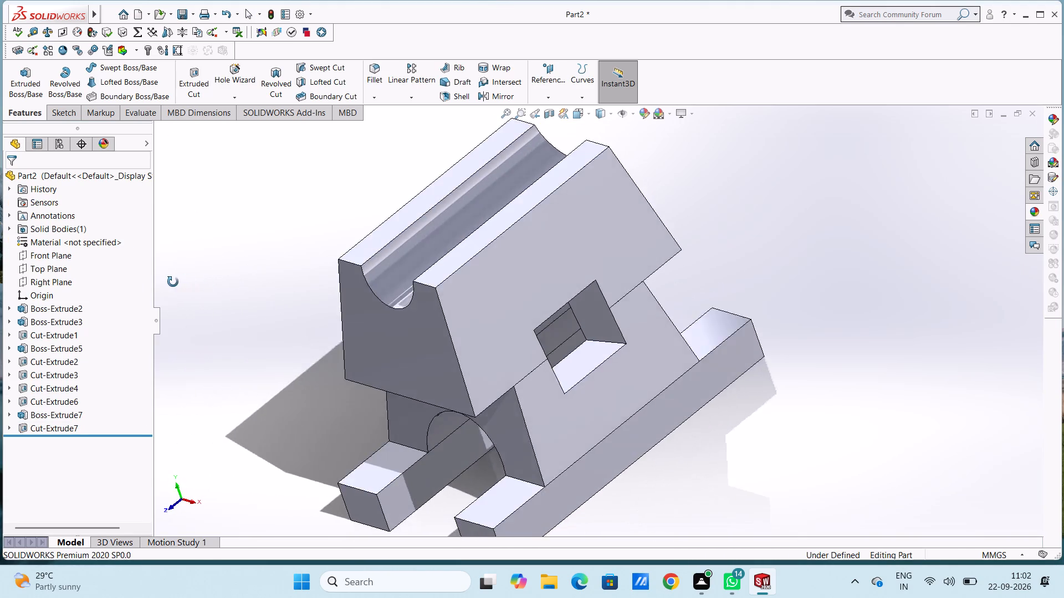
middle_click_drag(173, 282, 166, 282)
middle_click_drag(166, 282, 178, 281)
middle_click_drag(227, 271, 204, 274)
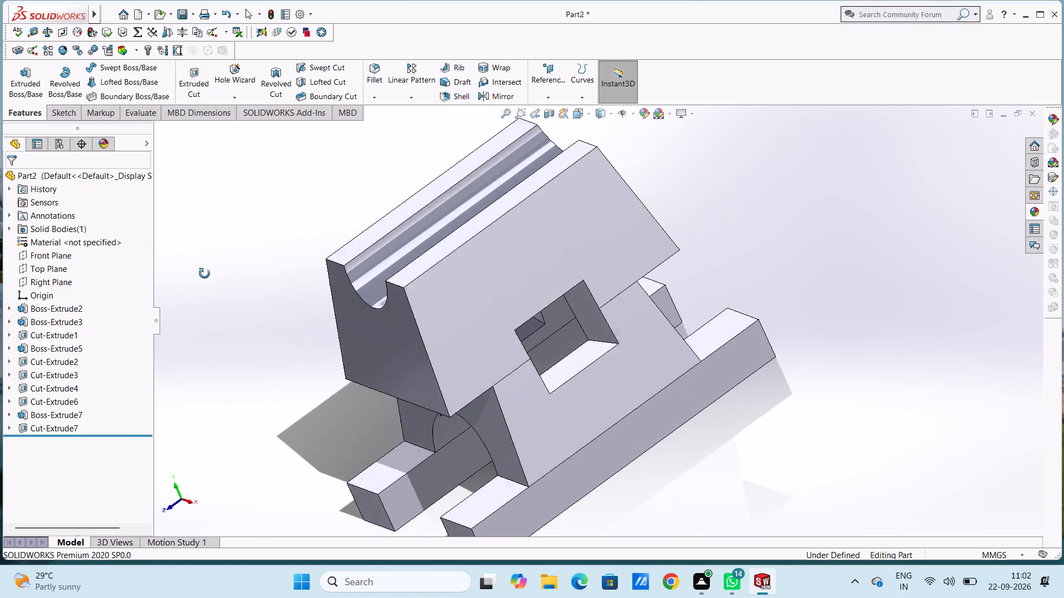
middle_click_drag(204, 274, 204, 274)
key("ctrl+7")
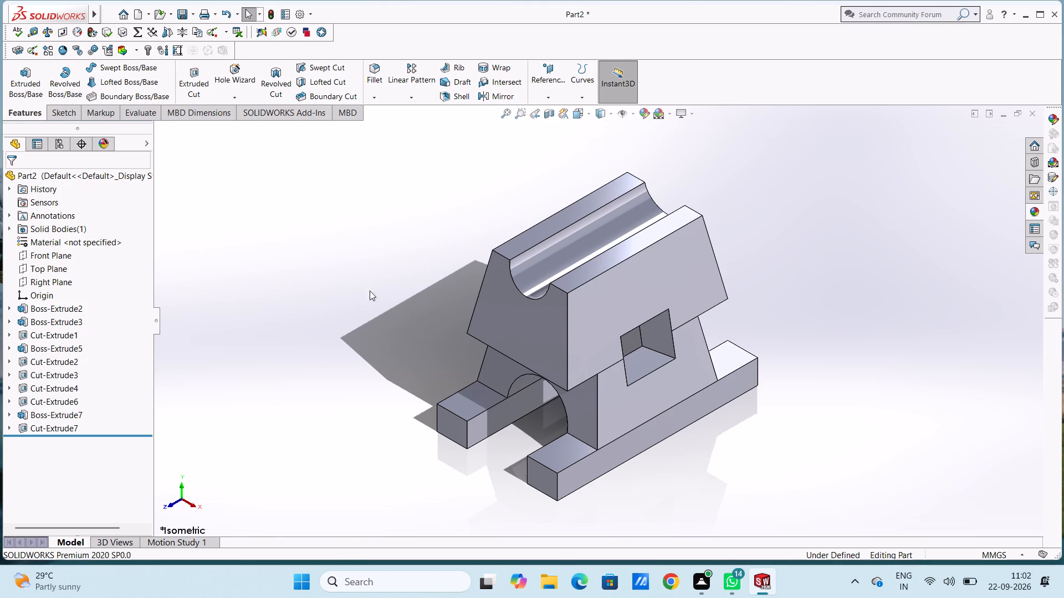
Start a sketch on the foot's outer side face and draw a 20 mm vertical line down from the midpoint of the tower's top edge.
key("ctrl+4")
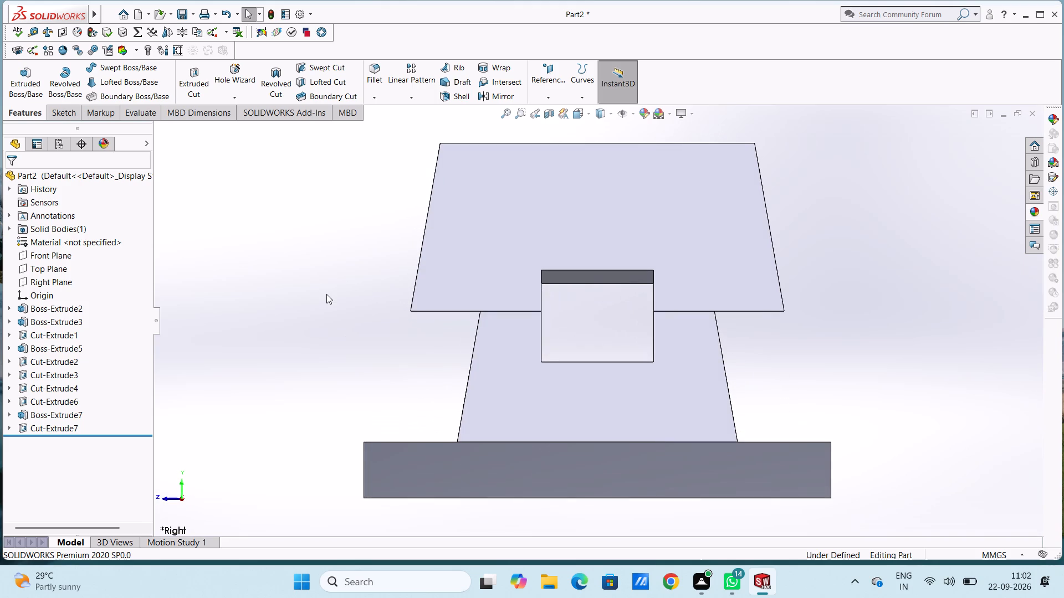
left_click(515, 485)
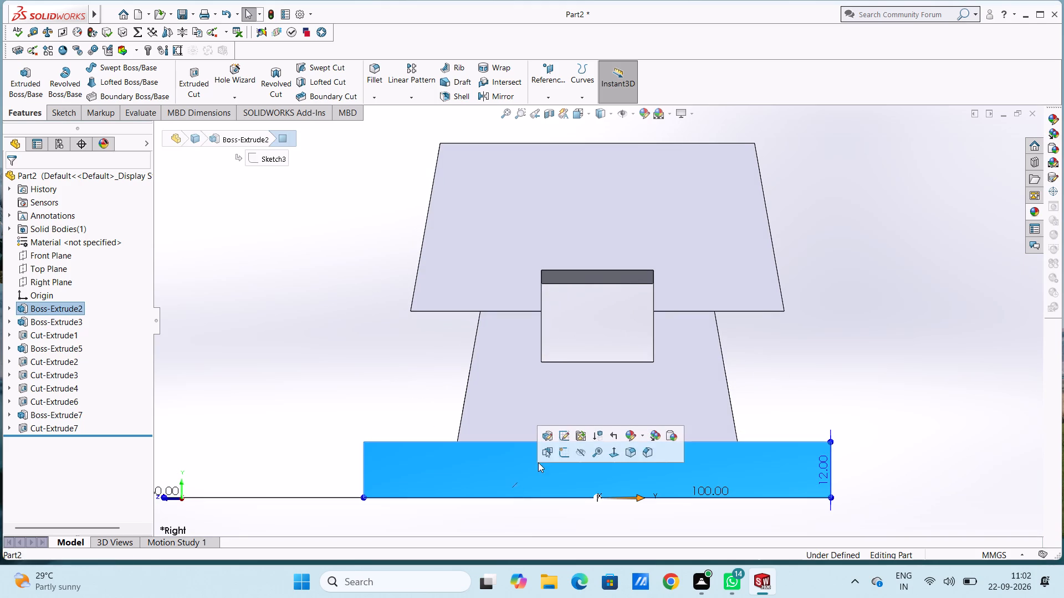
left_click(561, 457)
left_click(217, 379)
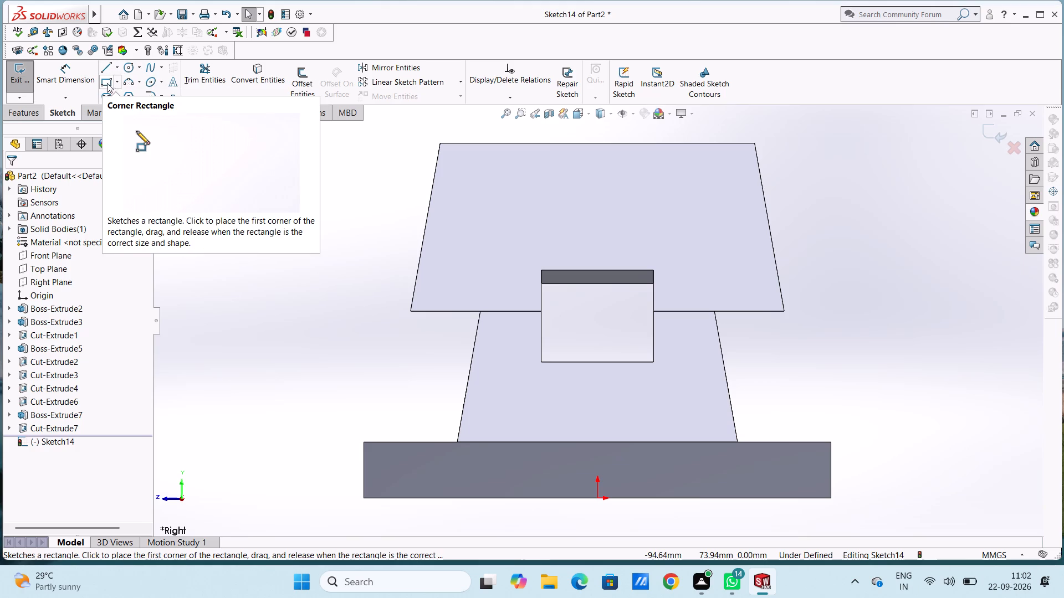
left_click(117, 67)
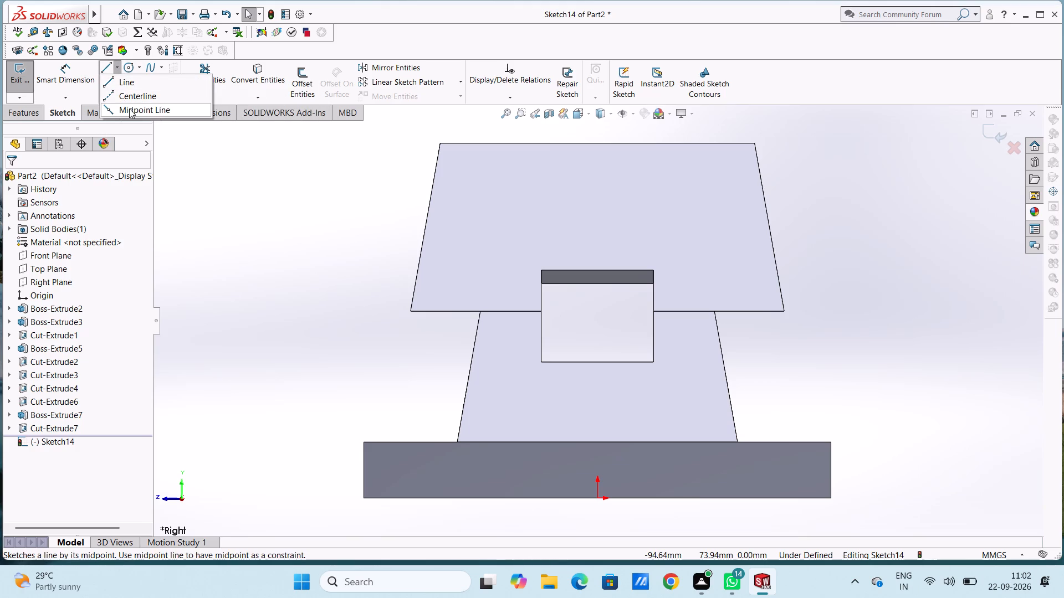
left_click(129, 109)
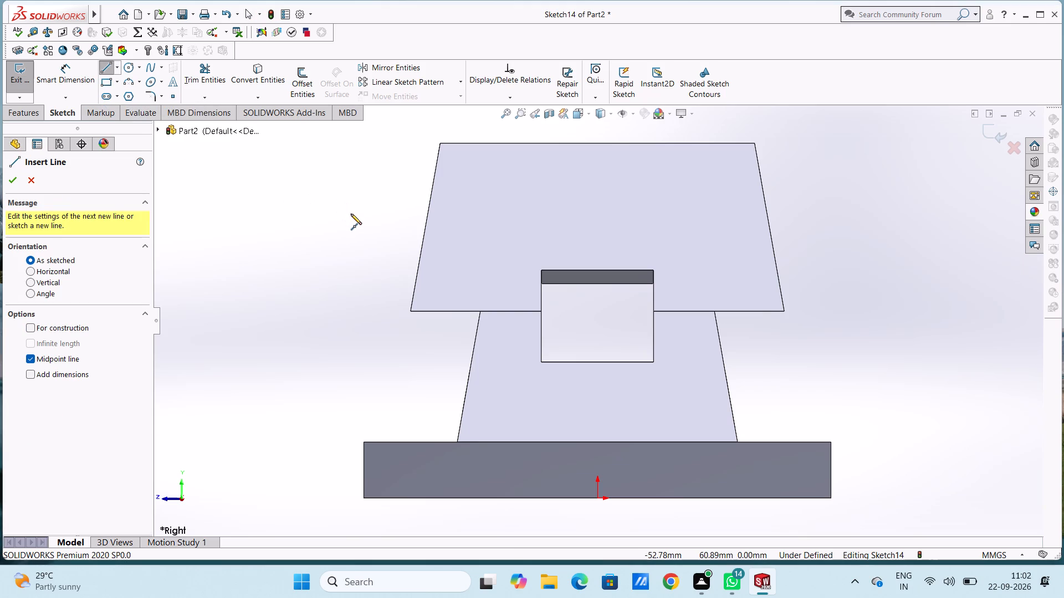
left_click(117, 68)
left_click(117, 80)
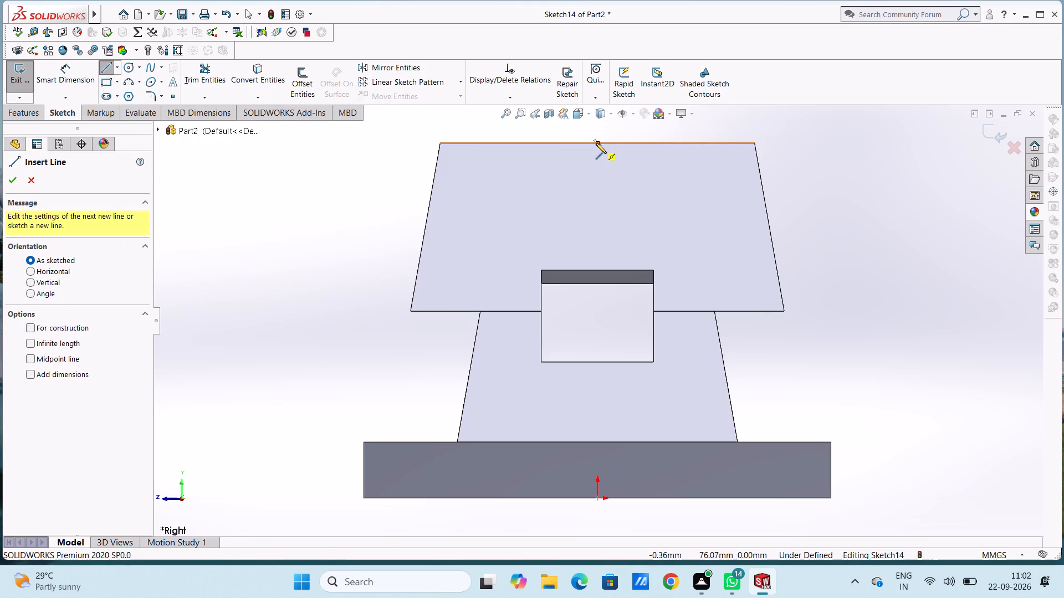
left_click(596, 143)
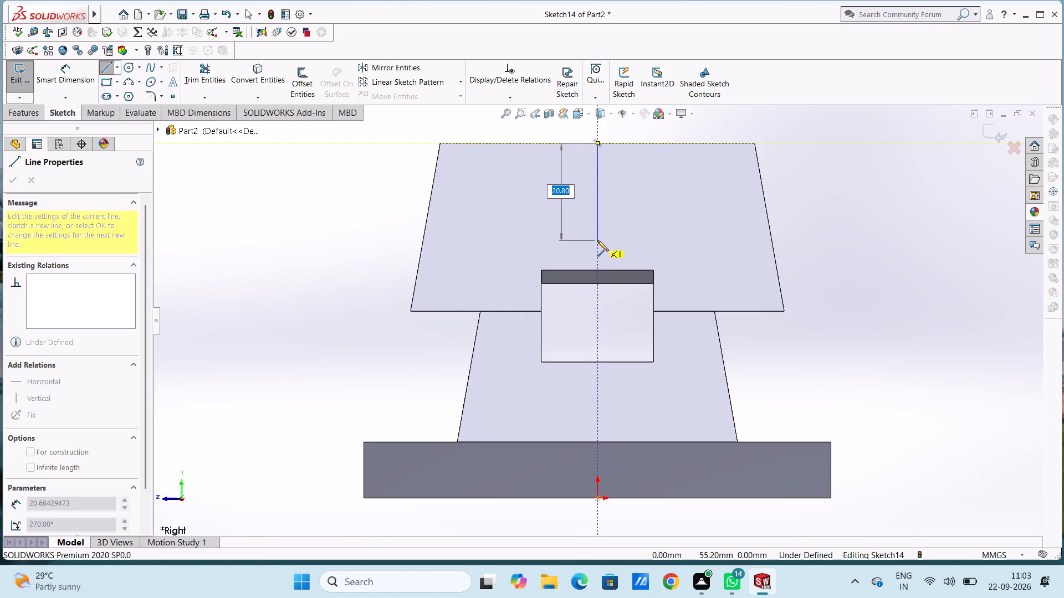
type("20")
key("Return")
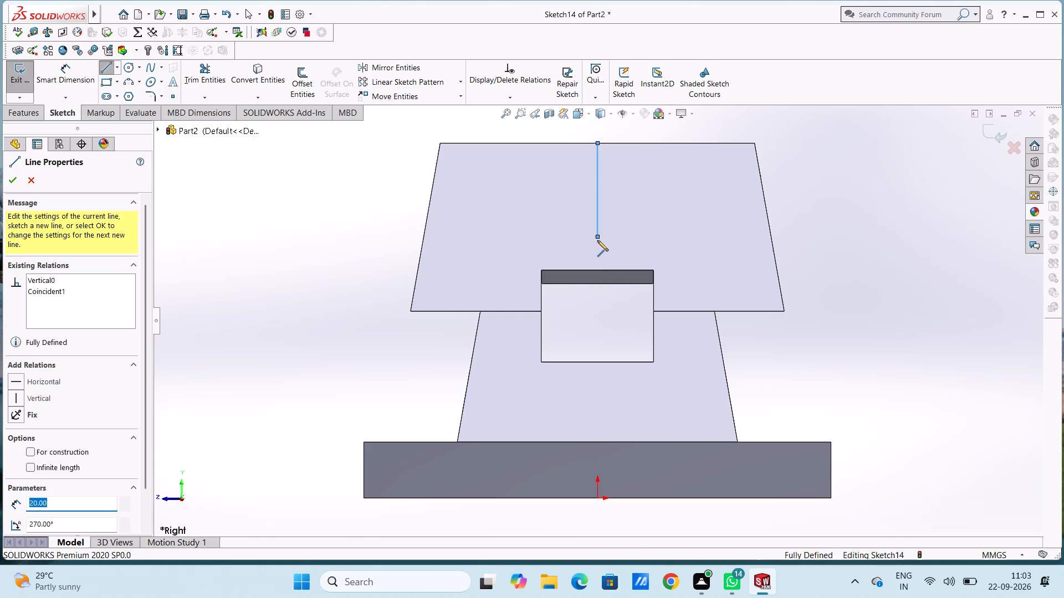
key("Escape")
key("Escape")
Add a horizontal midpoint line along the tower's top edge, centred on the vertical line's upper end, with a 25 mm half-length.
scroll(597, 240, "up", 3)
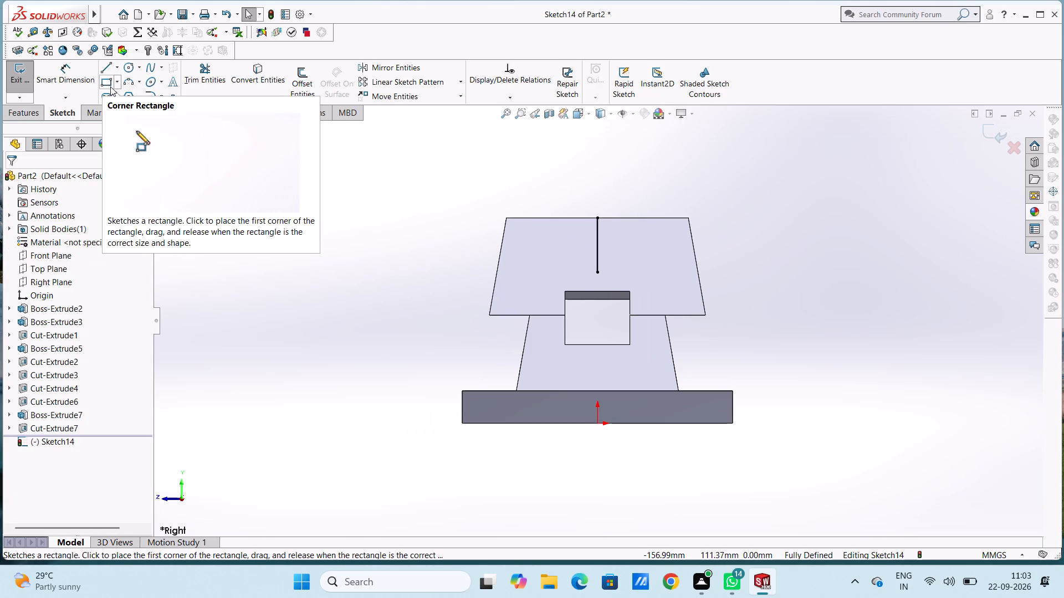
left_click(115, 66)
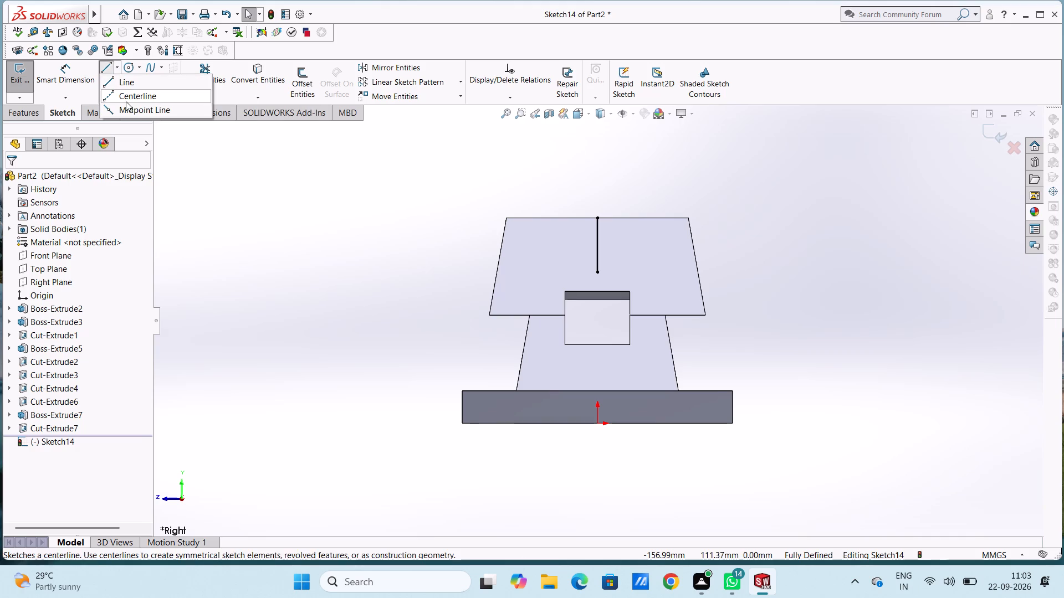
left_click(136, 111)
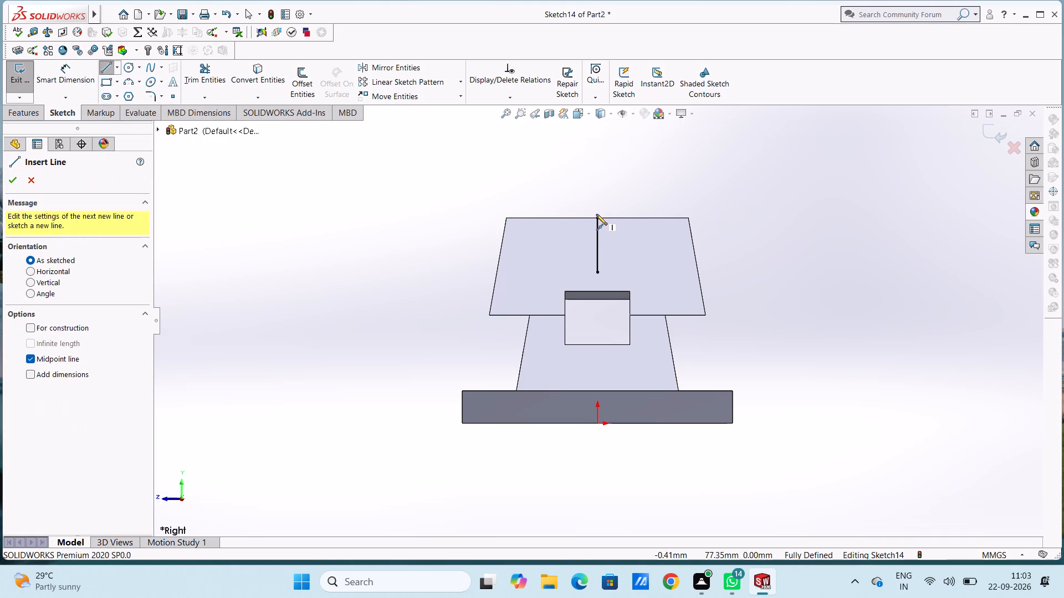
left_click(596, 217)
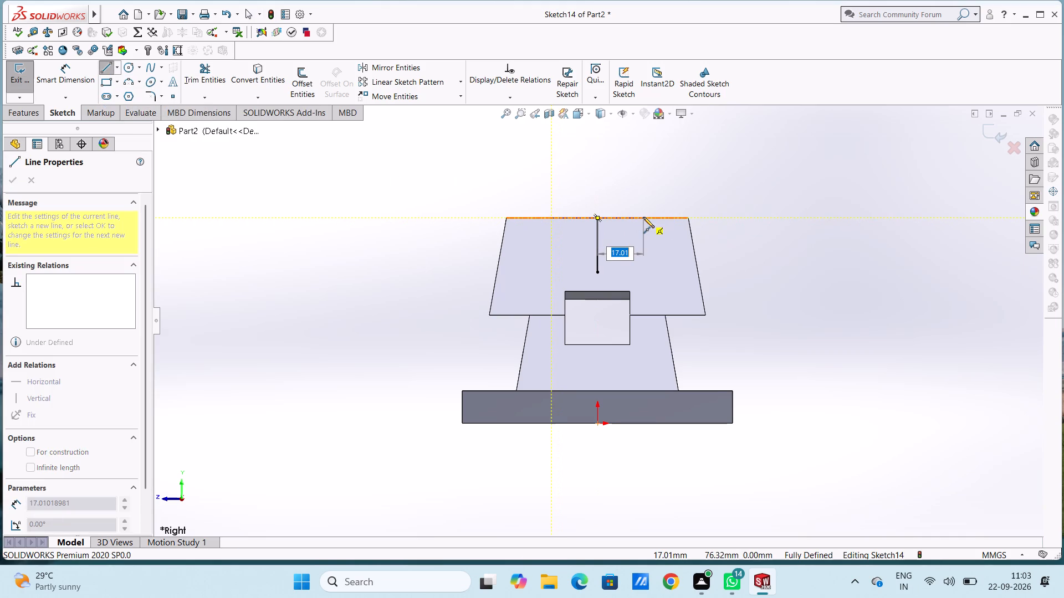
type("25")
key("Return")
key("Escape")
key("Escape")
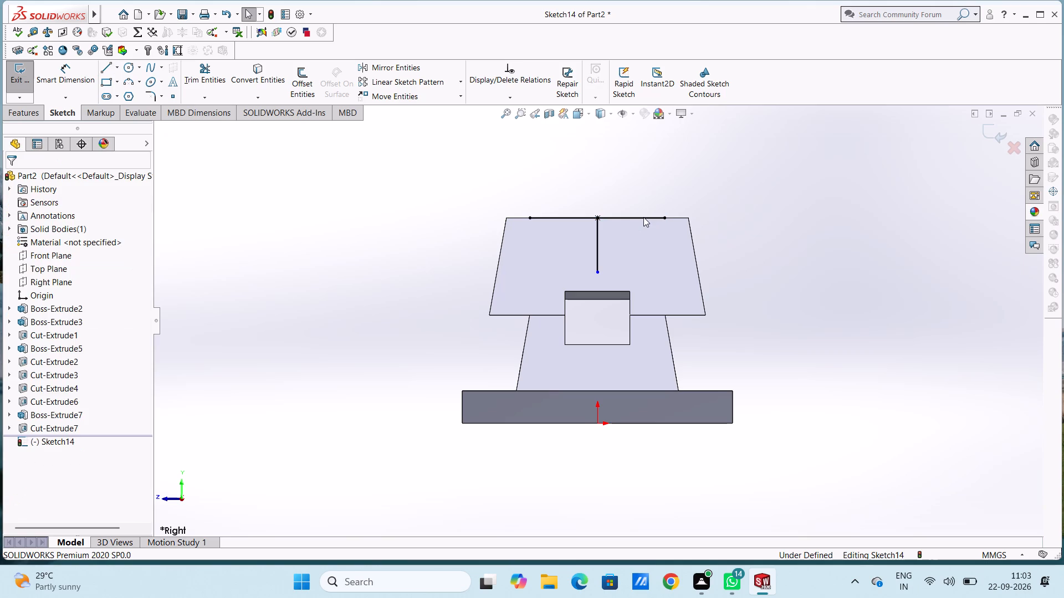
Draw a corner rectangle 50 mm wide and 20 mm high below the top edge, starting from the horizontal line's endpoint.
left_click(100, 85)
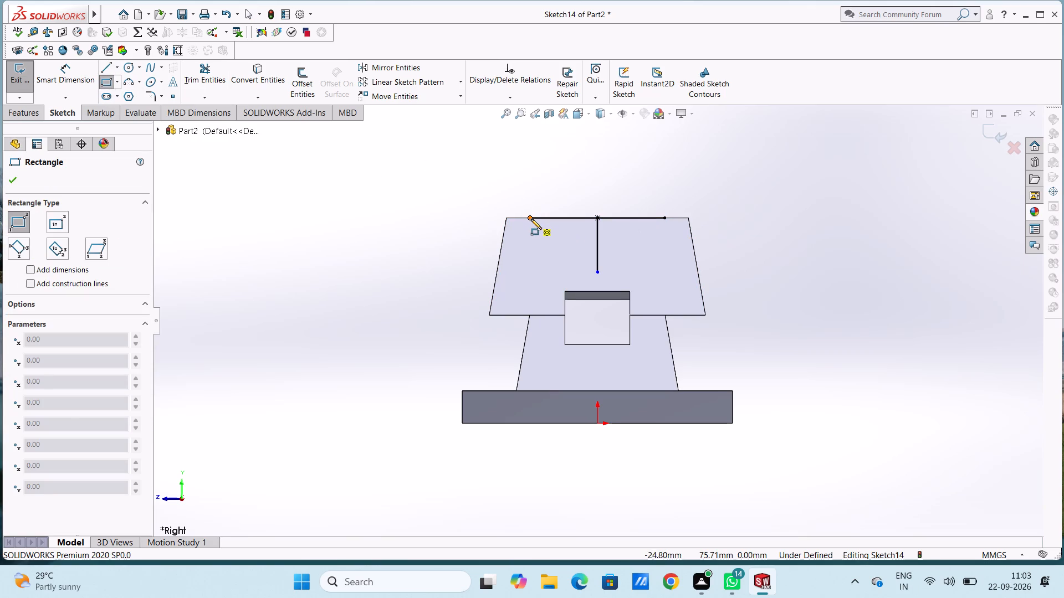
left_click(531, 219)
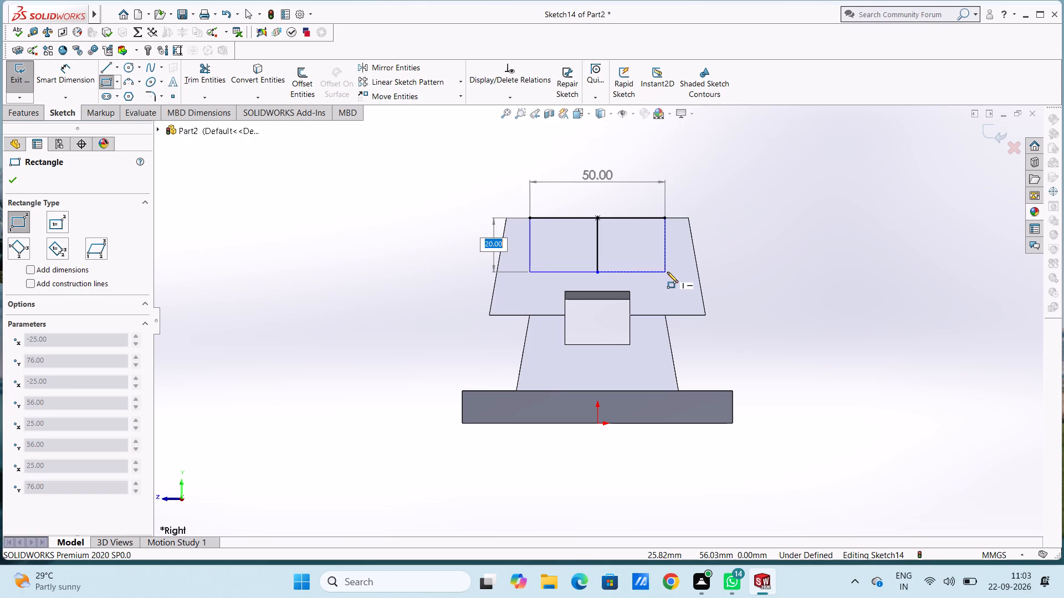
type("20")
key("Return")
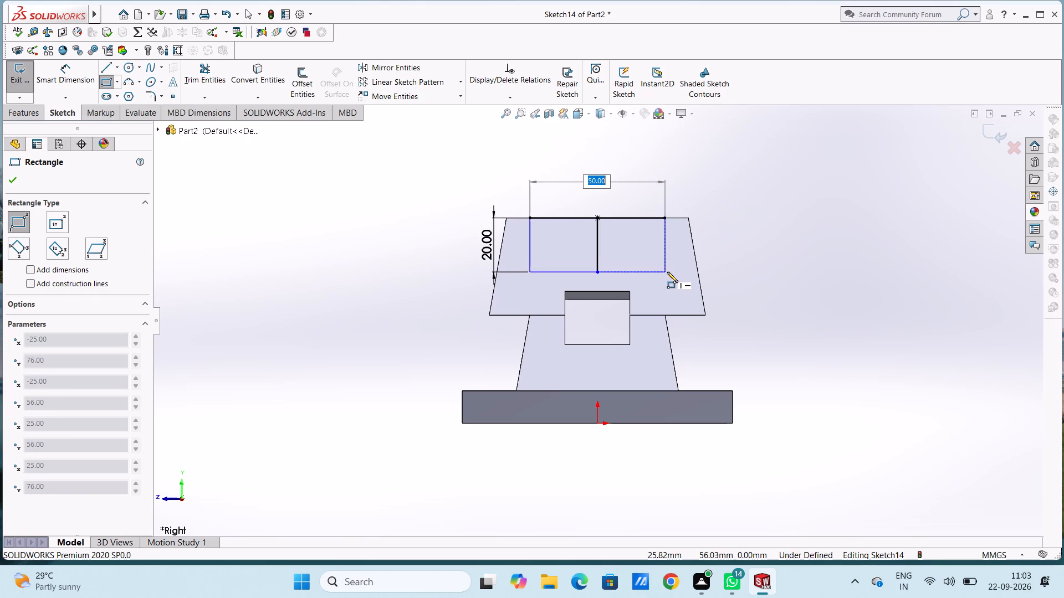
key("Return")
key("Escape")
key("Escape")
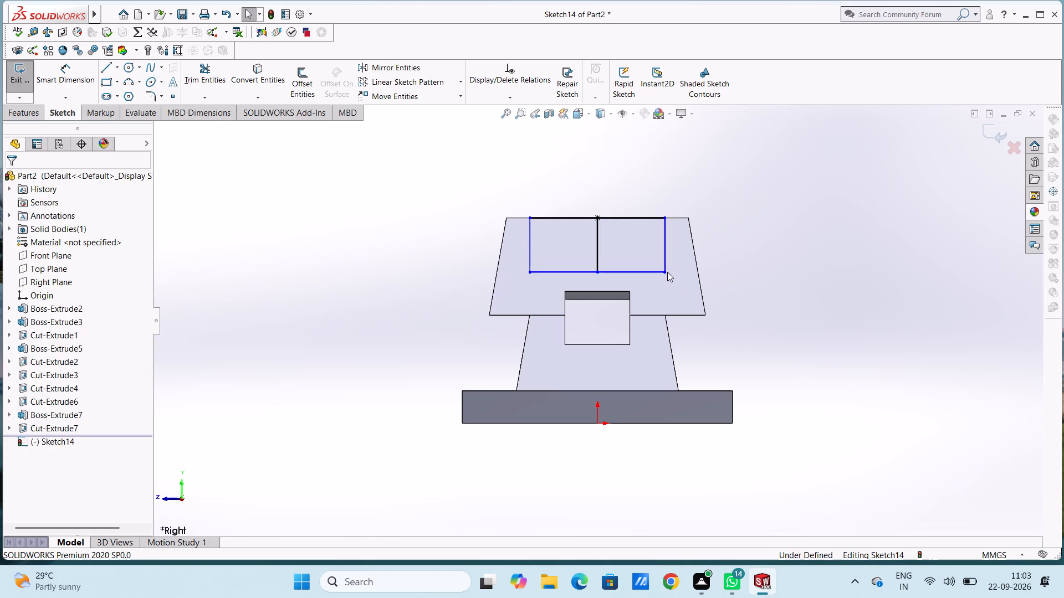
Delete the vertical helper line in the middle of the rectangle.
left_click(598, 256)
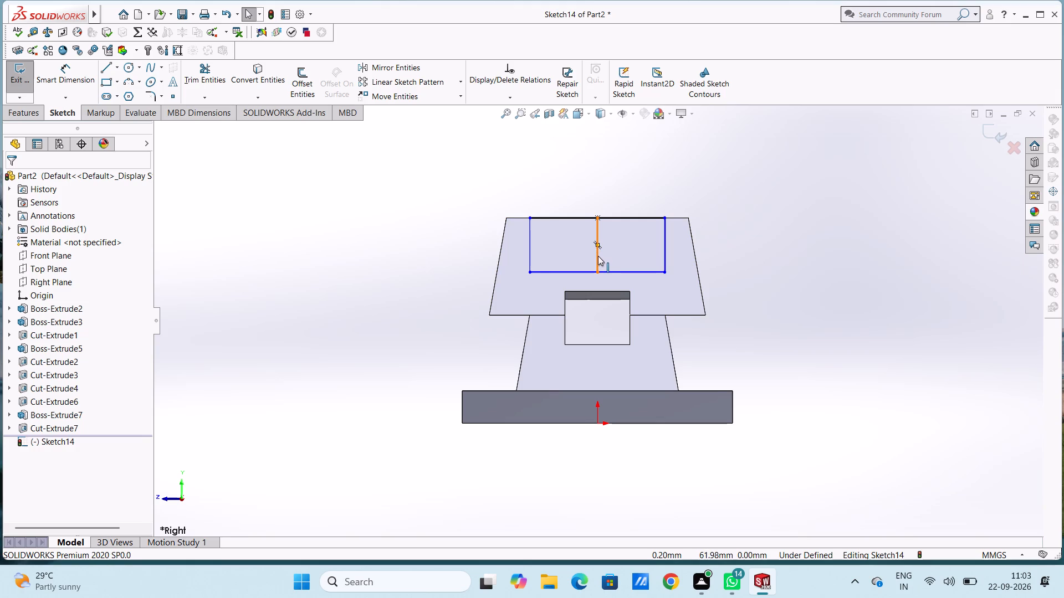
key("Delete")
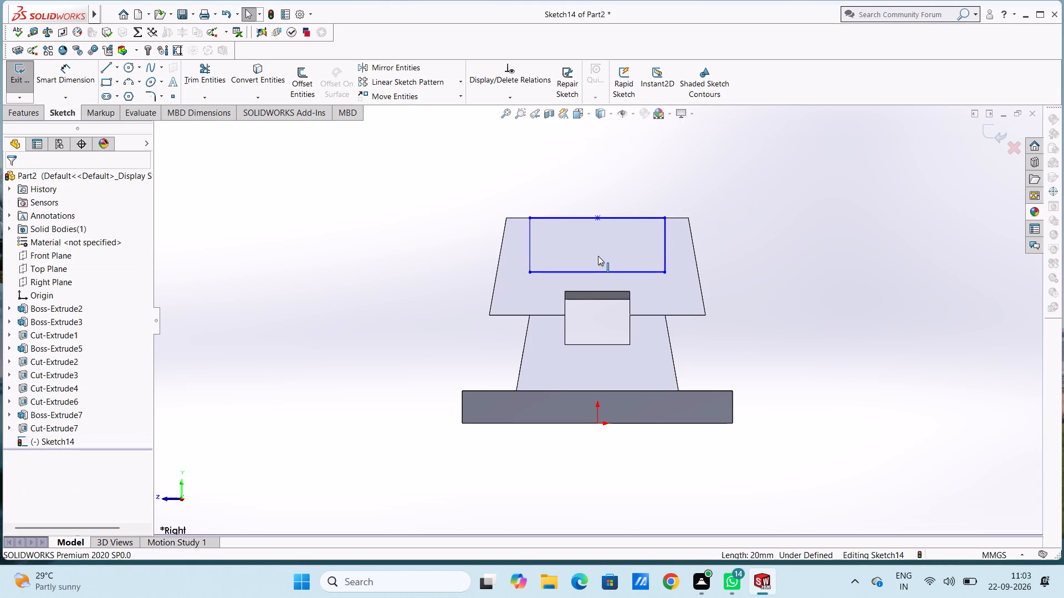
left_click(342, 220)
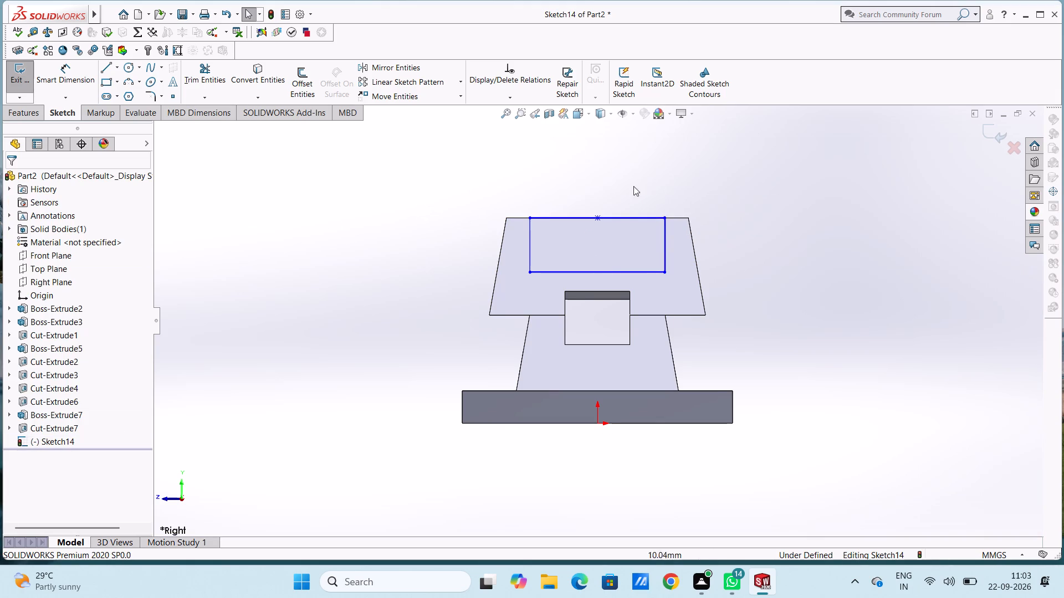
Dimension the rectangle's height on one vertical side, placing the dimension outside the part.
left_click(62, 76)
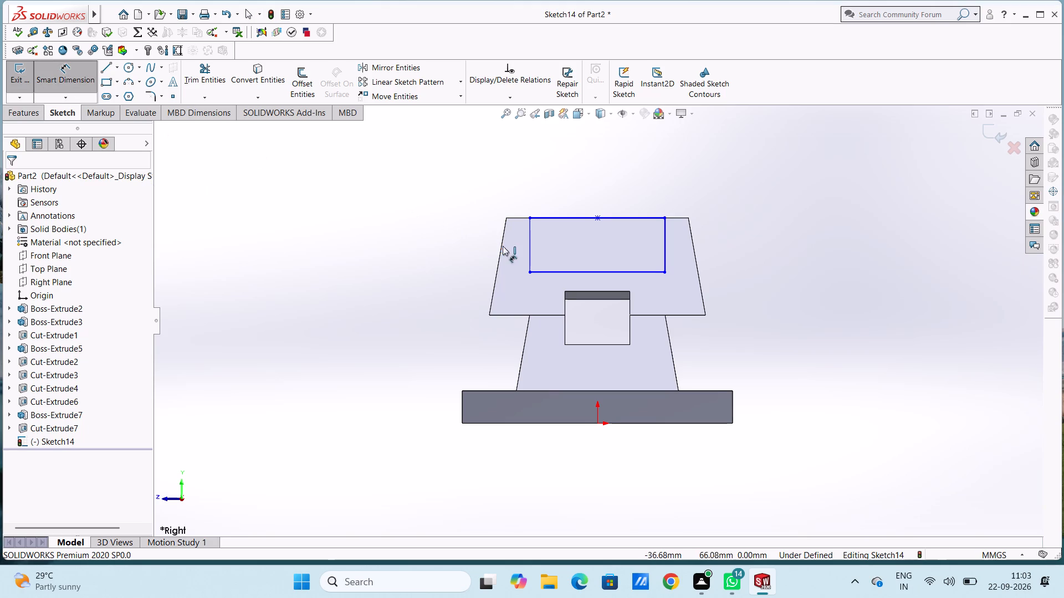
left_click(528, 248)
left_click(310, 248)
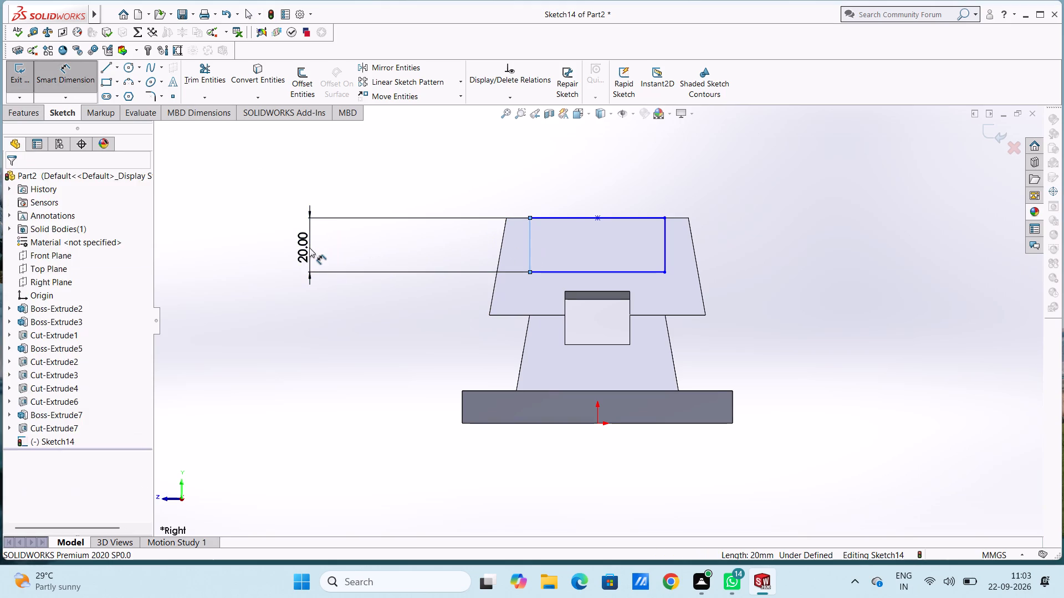
left_click(263, 229)
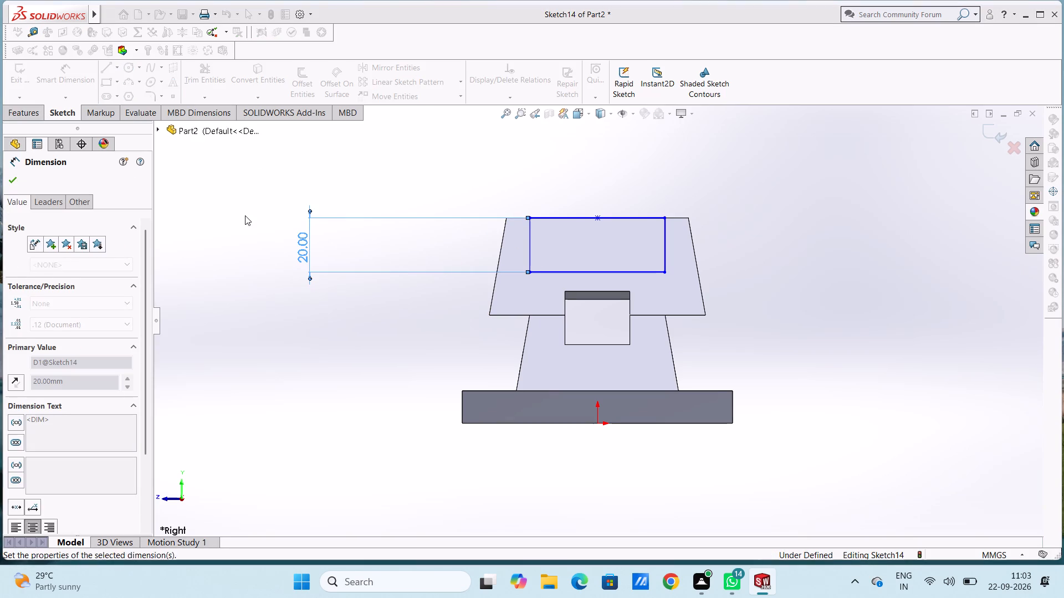
left_click(244, 214)
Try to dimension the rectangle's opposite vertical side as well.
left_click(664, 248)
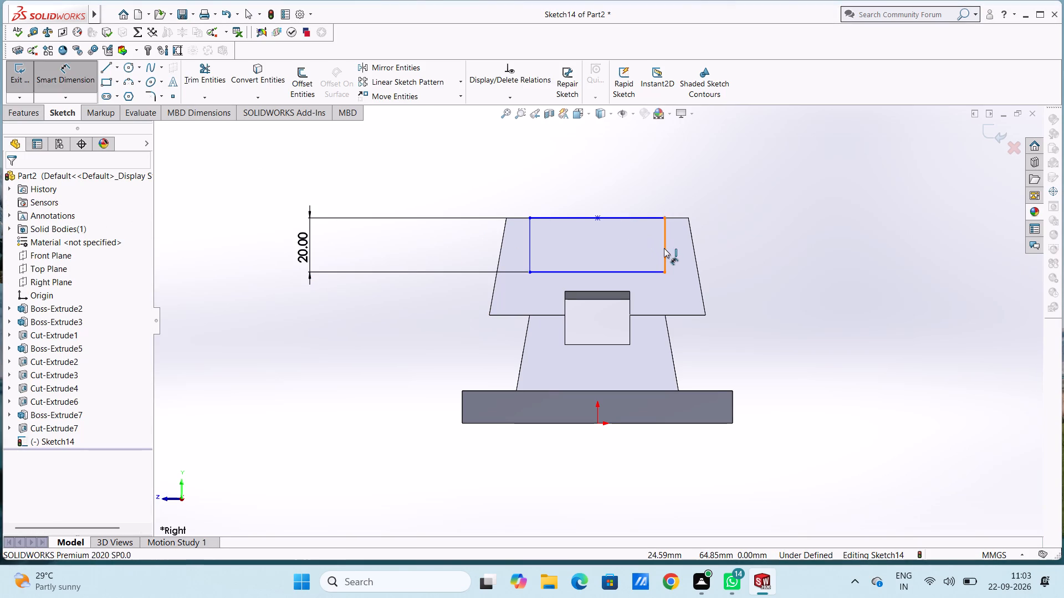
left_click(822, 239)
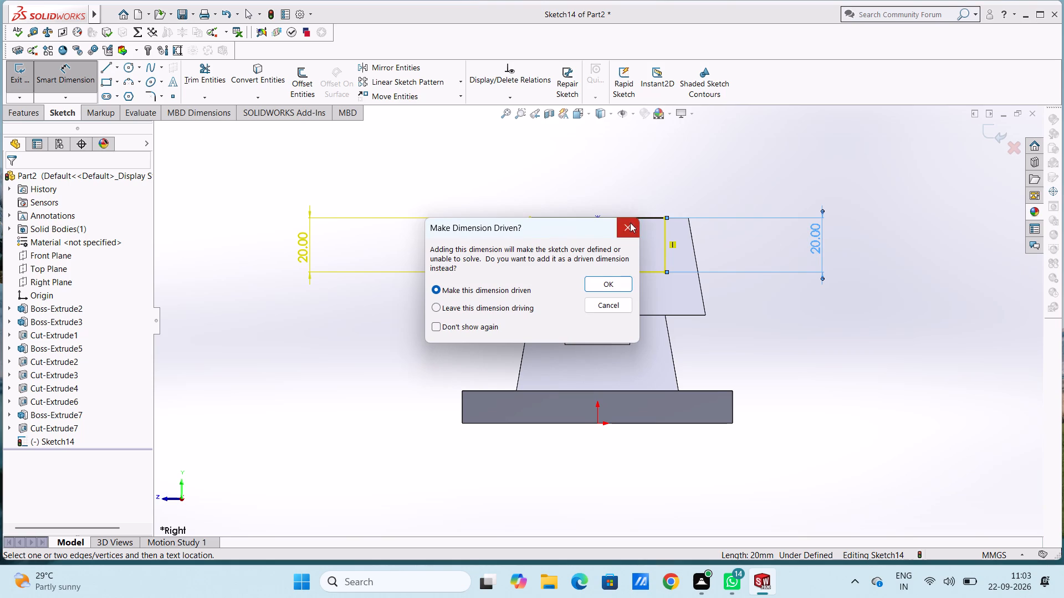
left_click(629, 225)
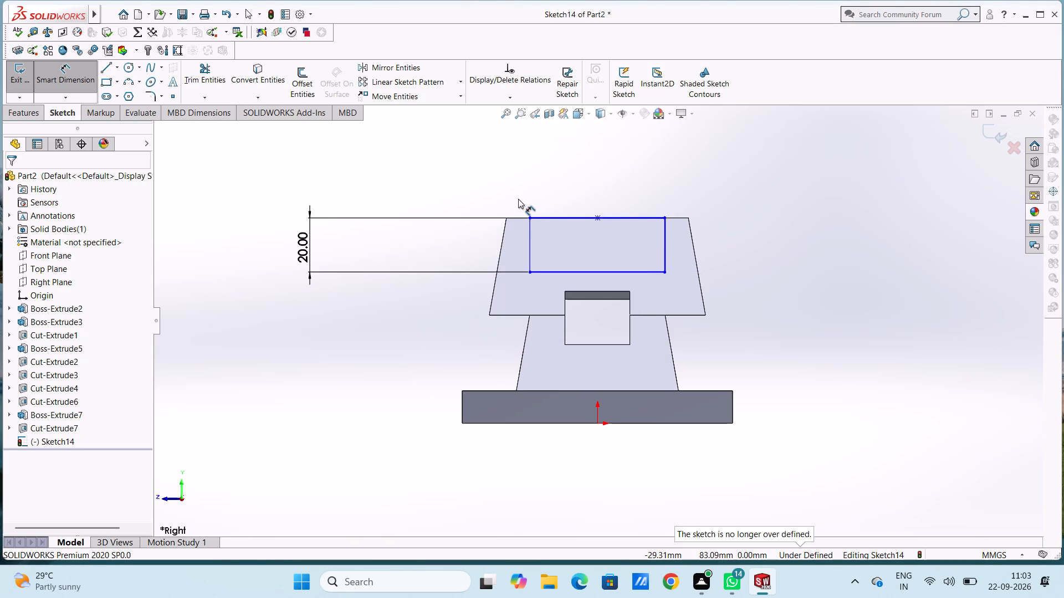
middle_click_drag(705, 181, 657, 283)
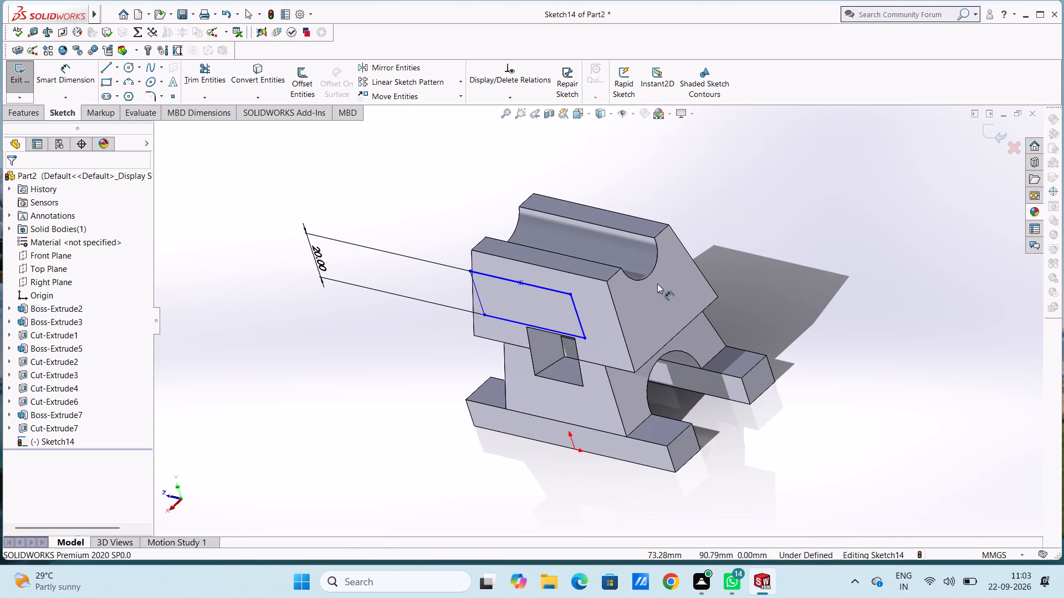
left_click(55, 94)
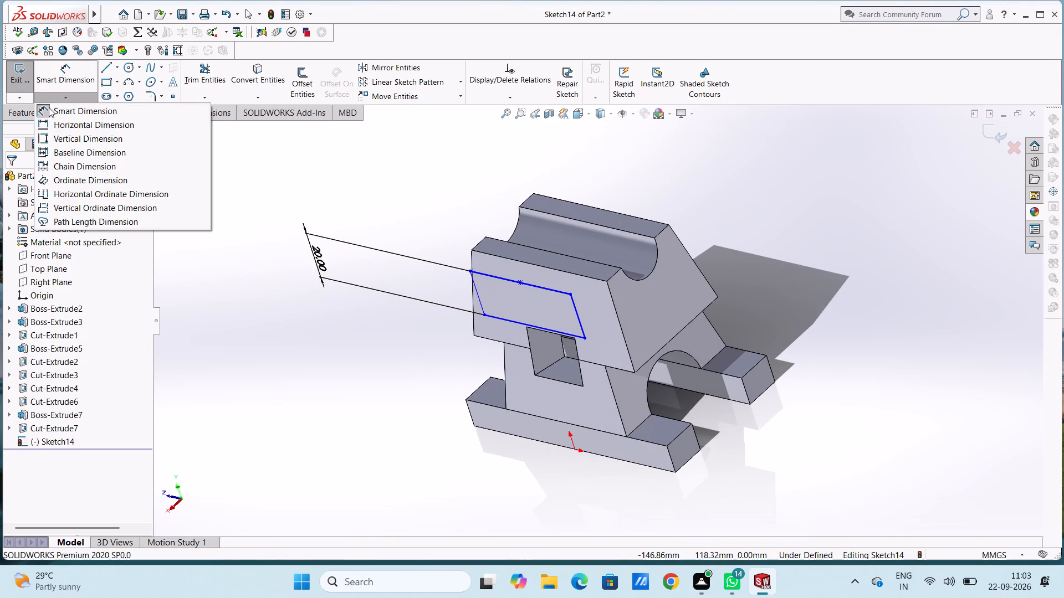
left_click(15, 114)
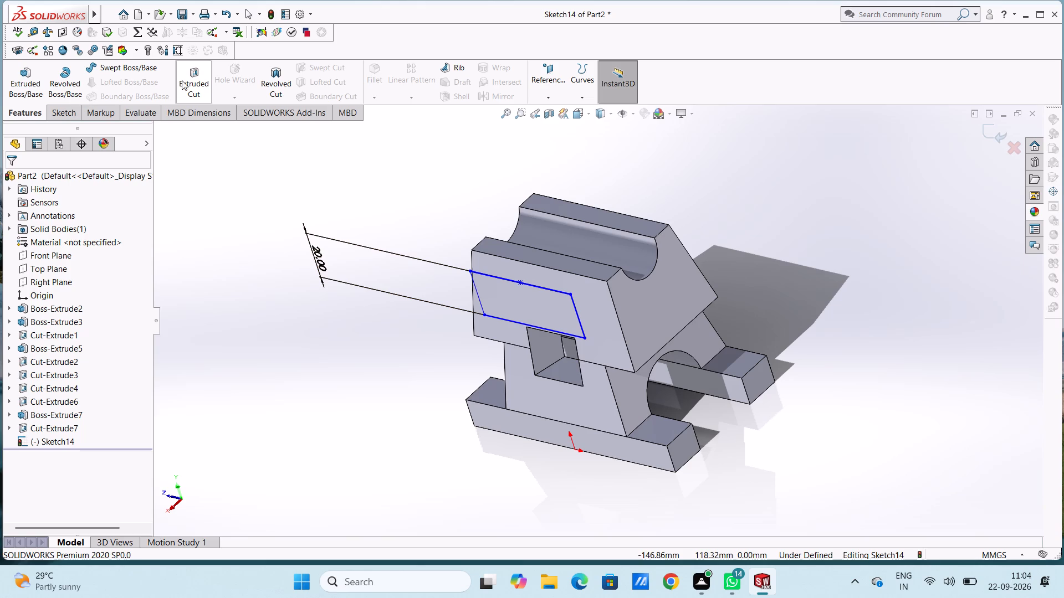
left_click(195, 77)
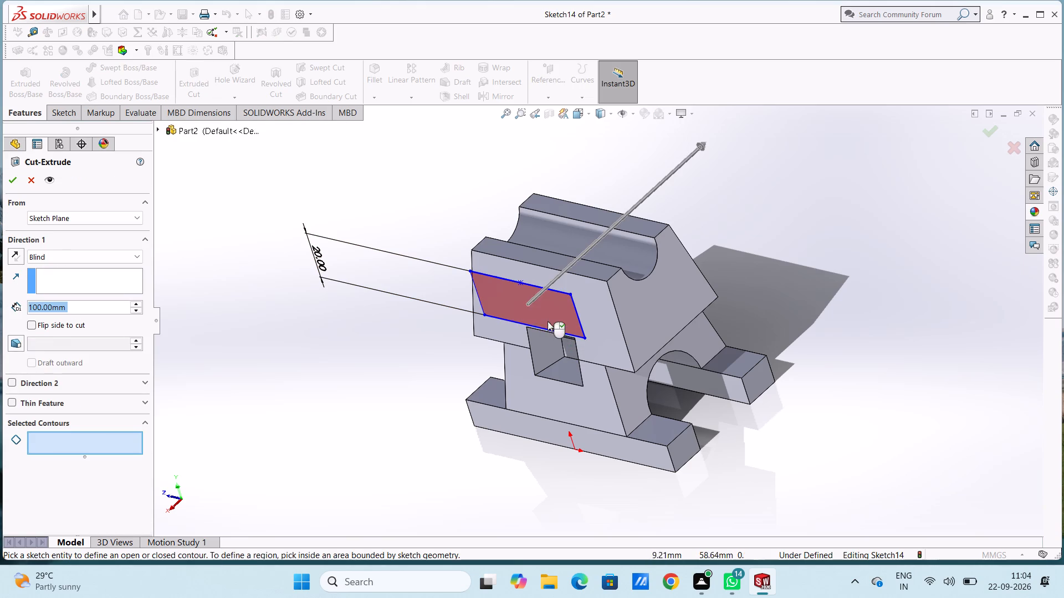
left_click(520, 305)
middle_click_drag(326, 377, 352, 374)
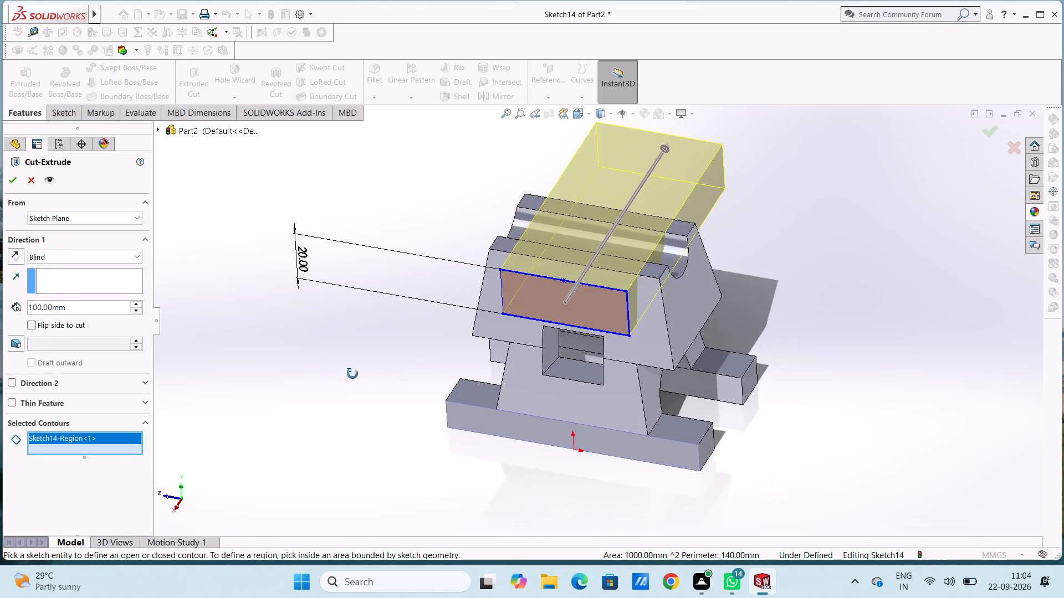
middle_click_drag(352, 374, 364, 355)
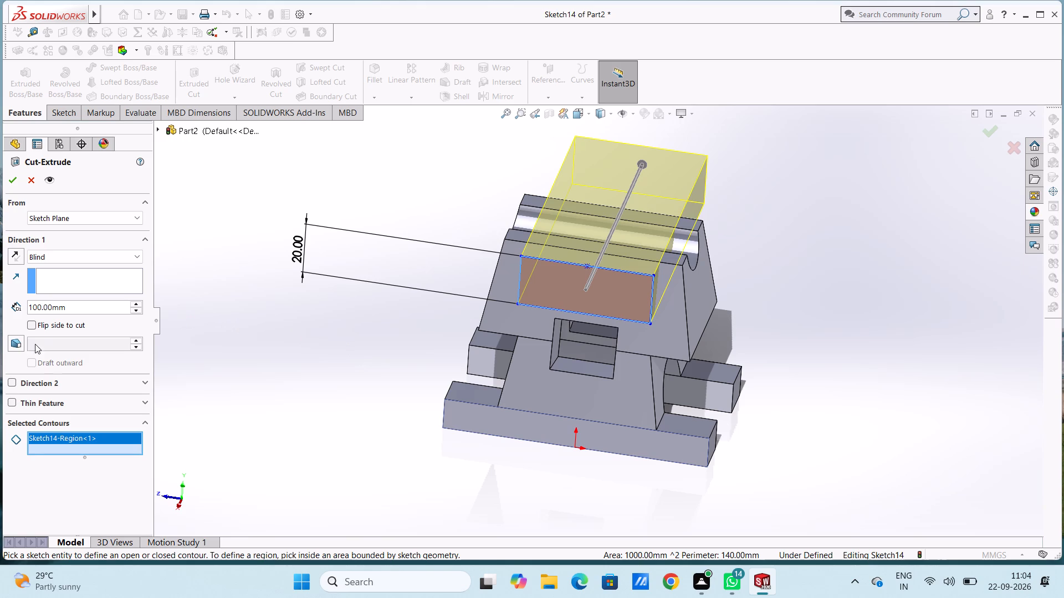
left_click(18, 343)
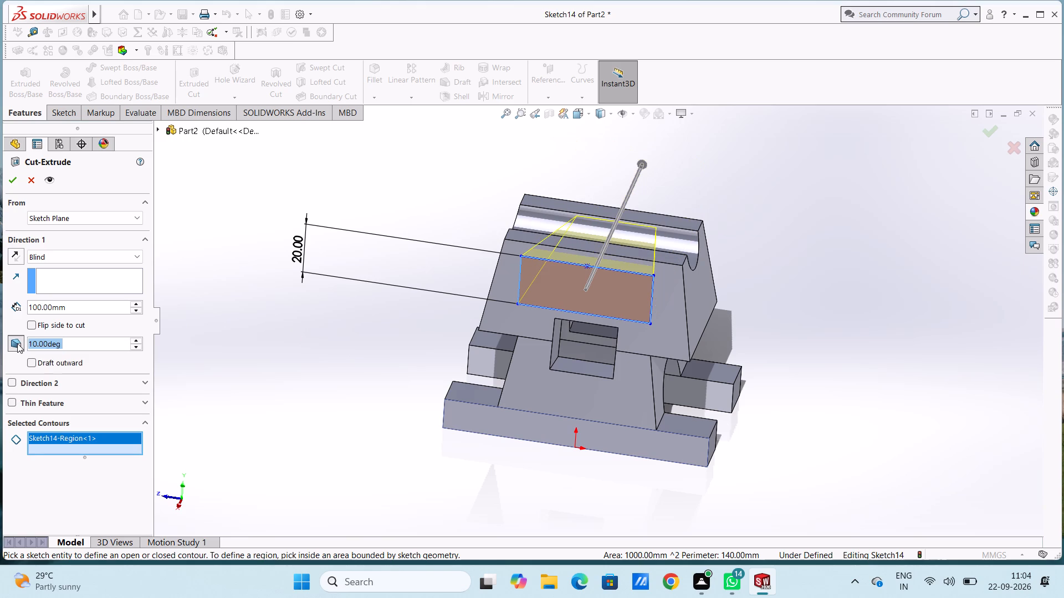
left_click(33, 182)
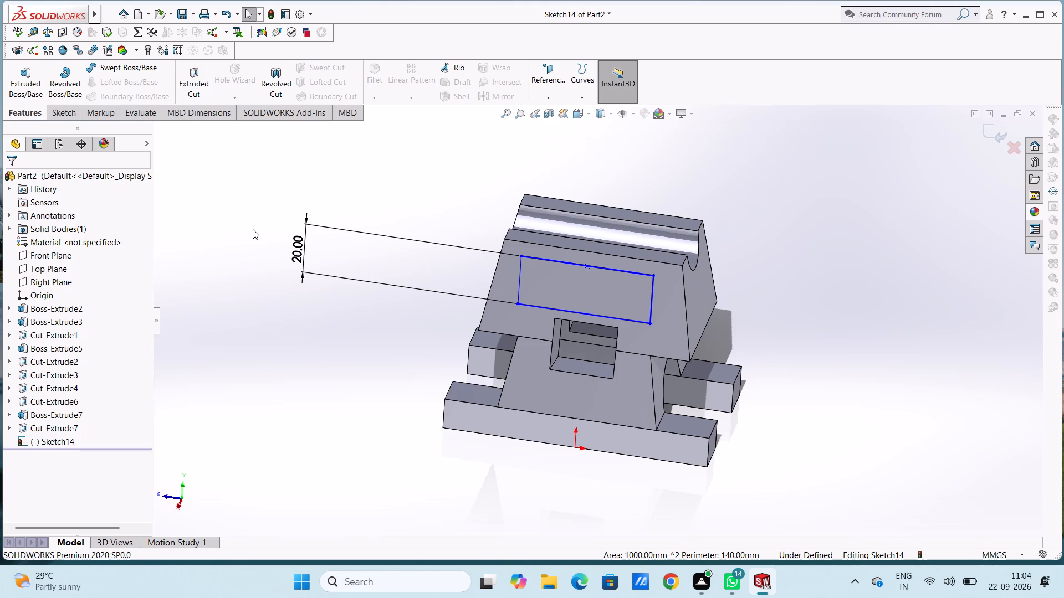
In the right-side view, draw a horizontal line about 67.3 mm long along the upper block's top edge, from corner to corner.
key("ctrl+4")
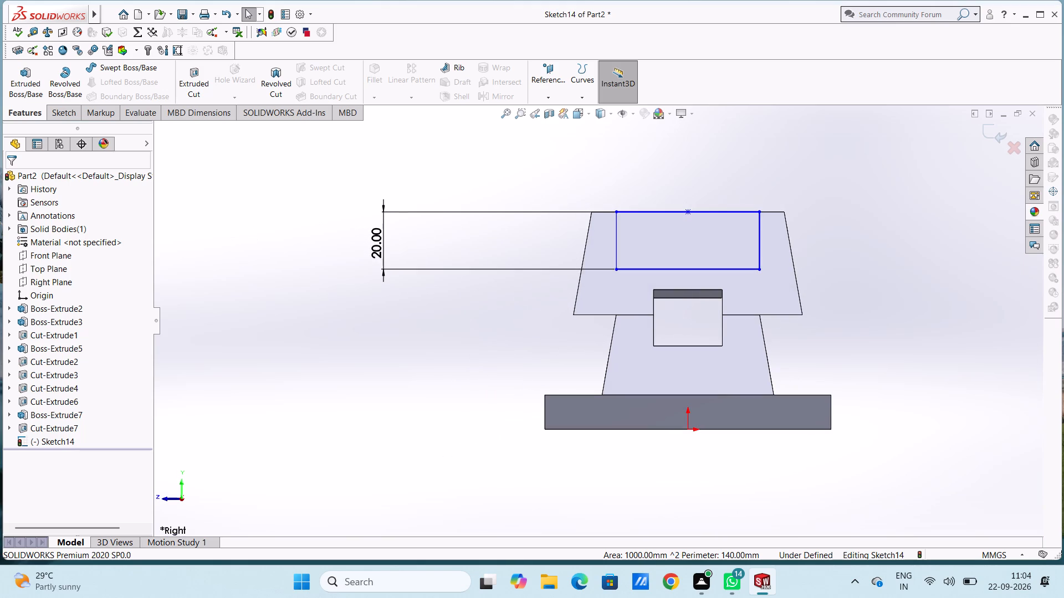
left_click(66, 114)
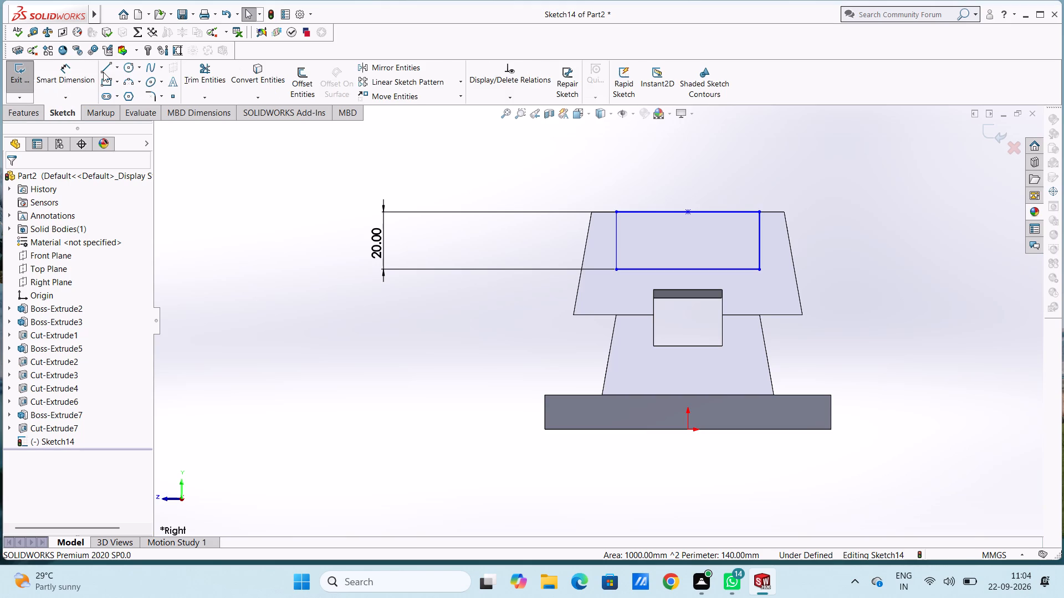
left_click(104, 70)
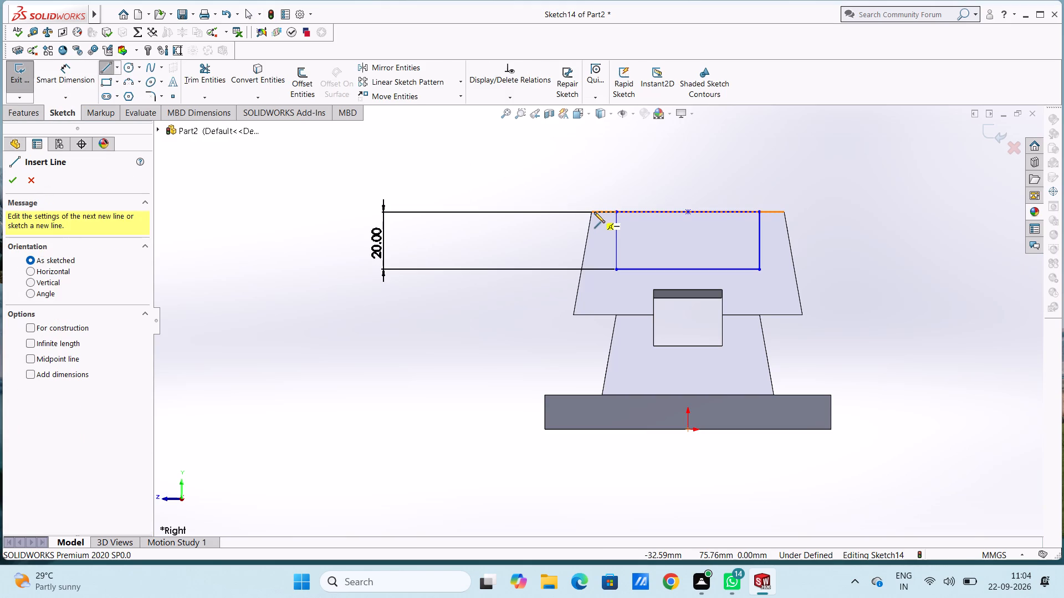
left_click(592, 212)
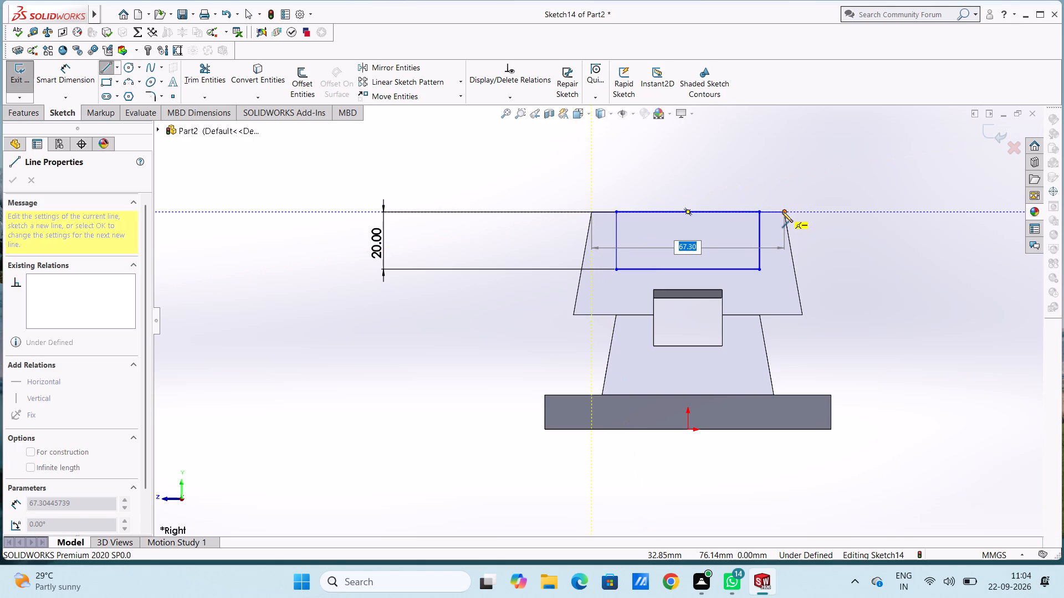
left_click(782, 212)
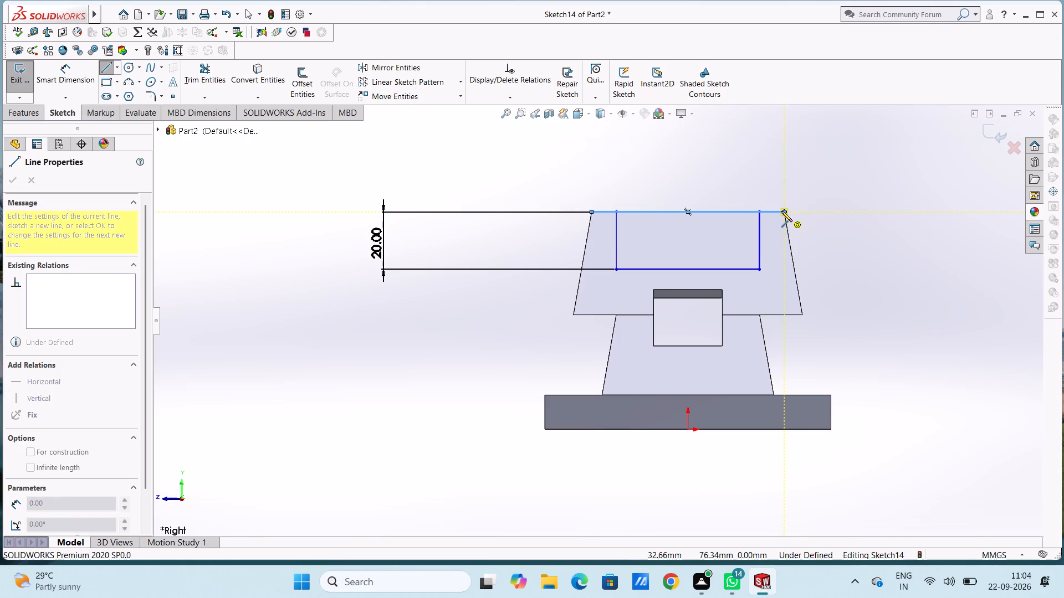
key("Escape")
key("Escape")
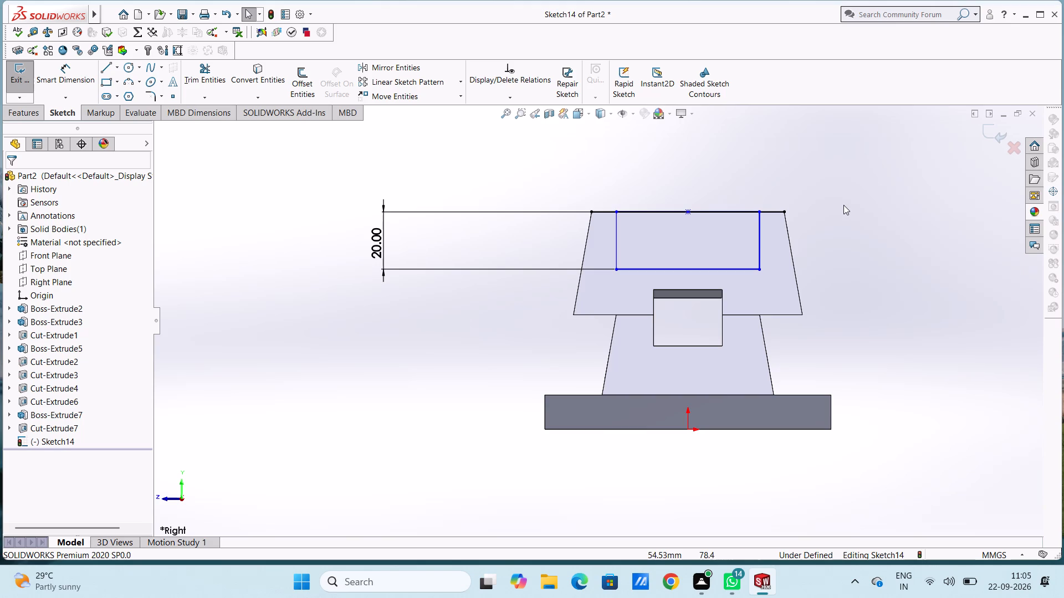
key("Escape")
key("Escape")
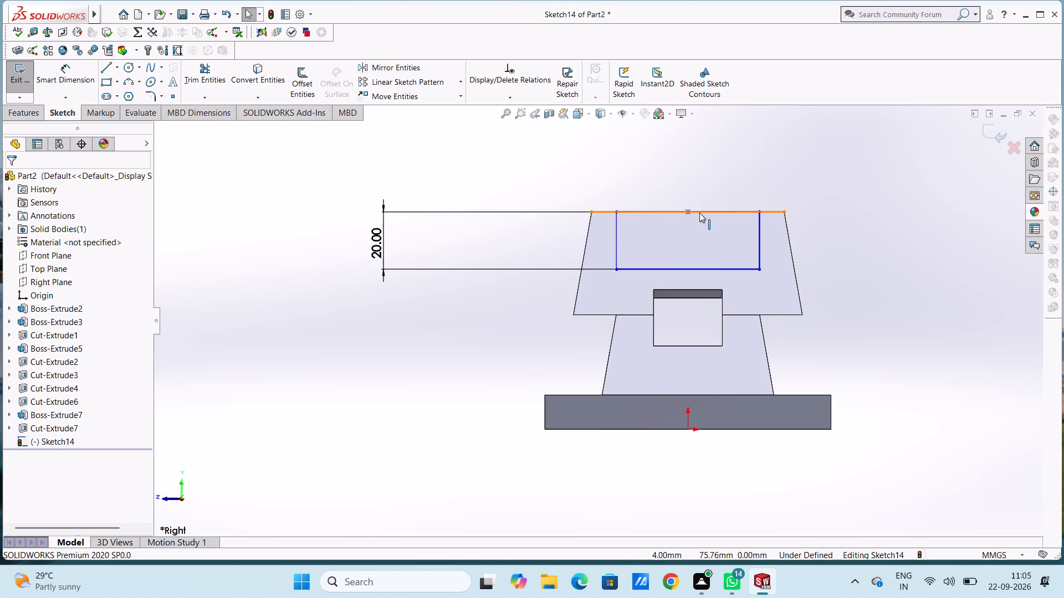
Select the full-width horizontal line on the upper block's top edge.
left_click(601, 209)
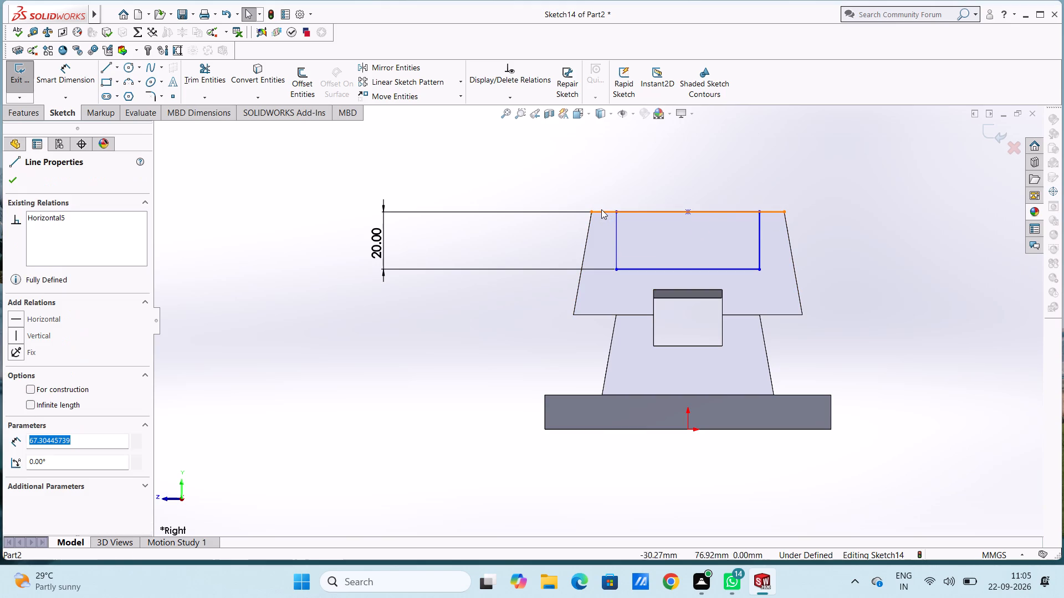
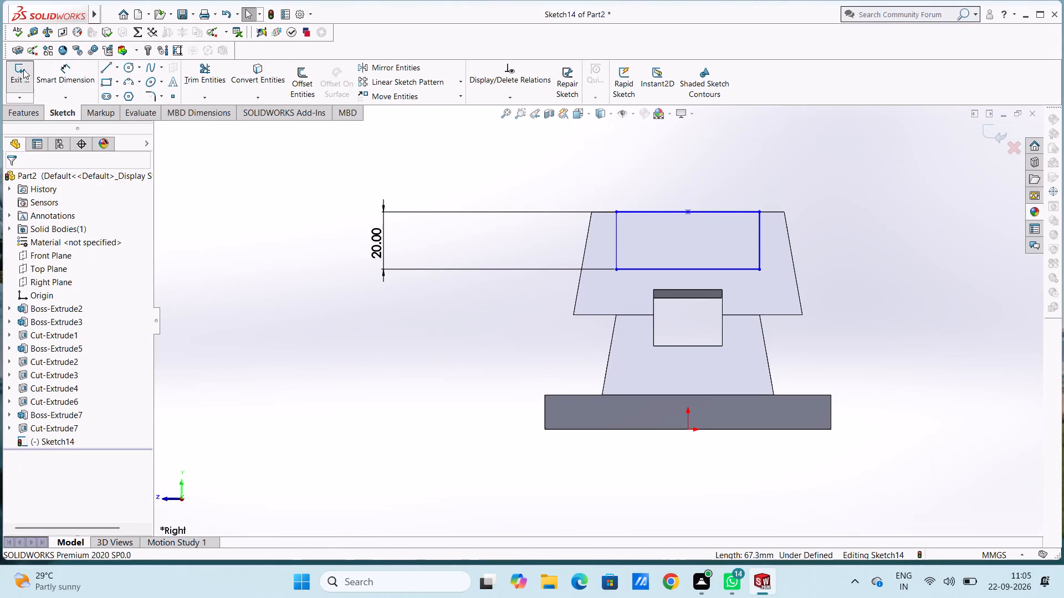
Dimension the sketch line along the rectangle's top edge and set its length to 43.3 mm.
left_click(56, 75)
left_click(744, 212)
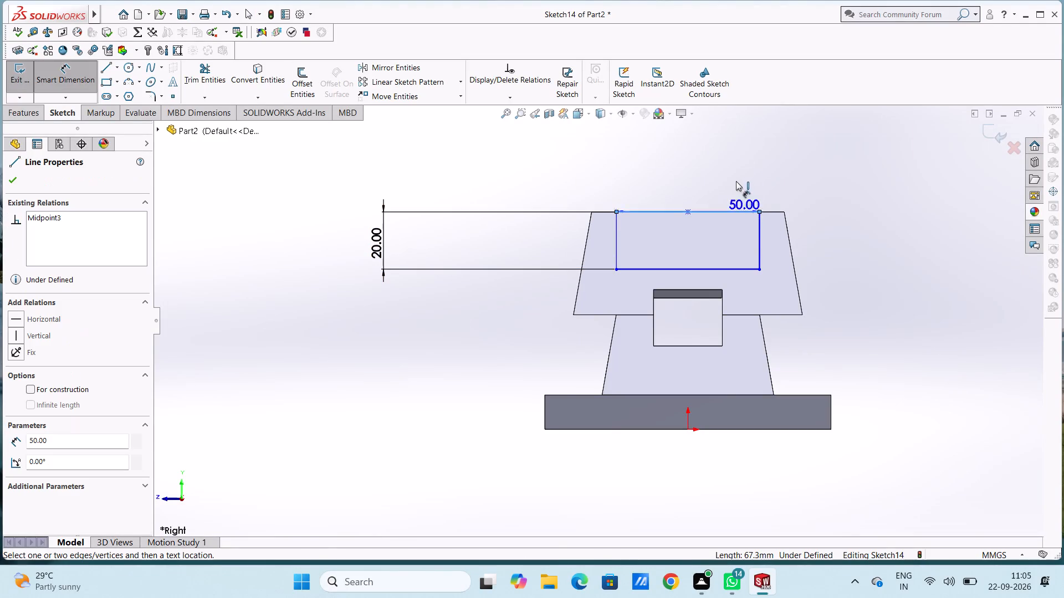
left_click(724, 139)
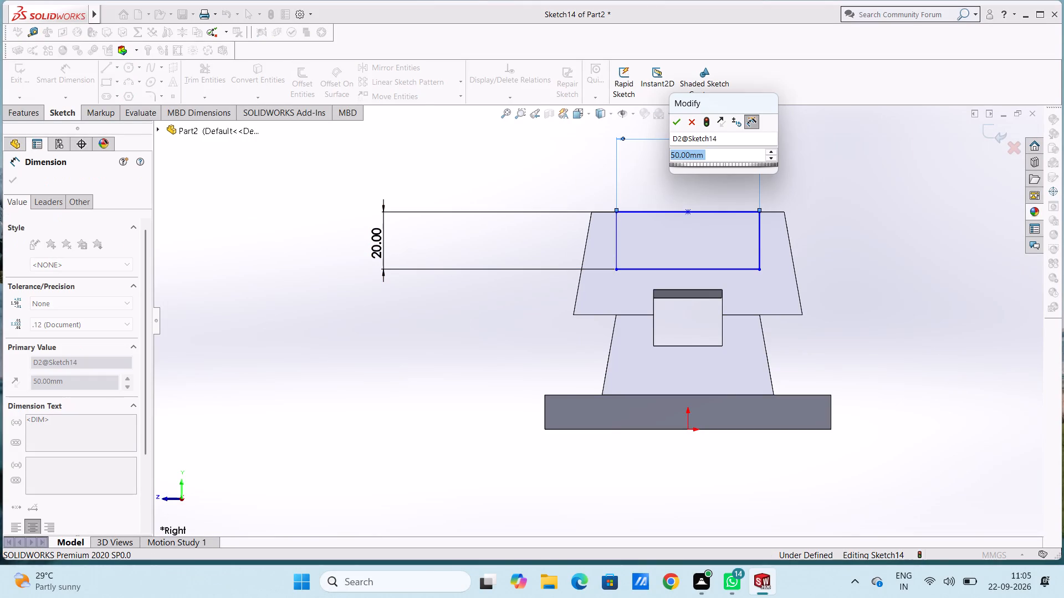
type("43.3")
key("Return")
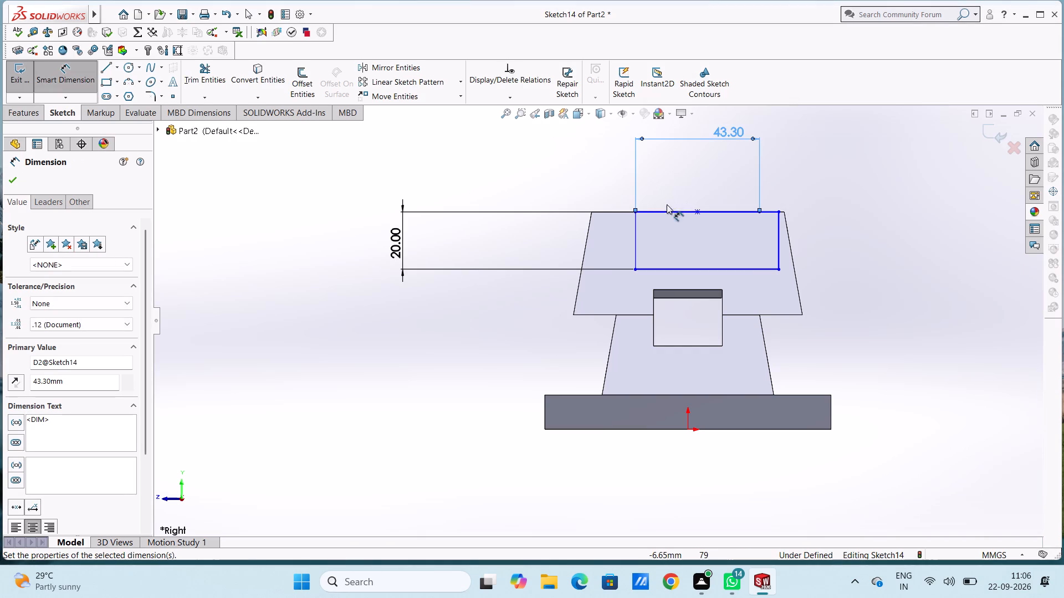
Dimension the horizontal distance from the rectangle's top-left corner to the origin and set it to 21.65 mm.
left_click(636, 213)
left_click(686, 427)
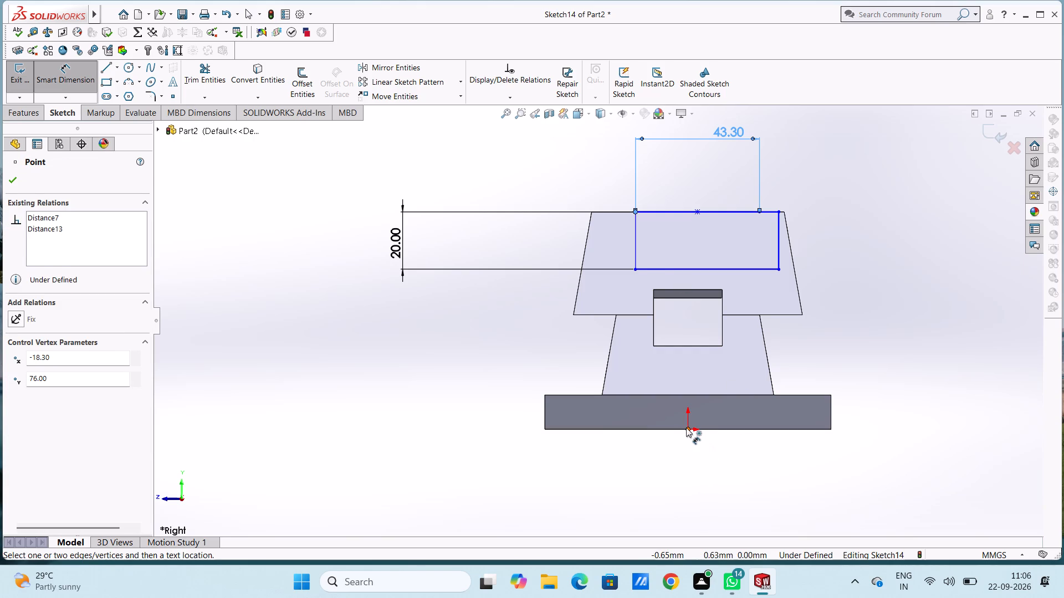
left_click(647, 482)
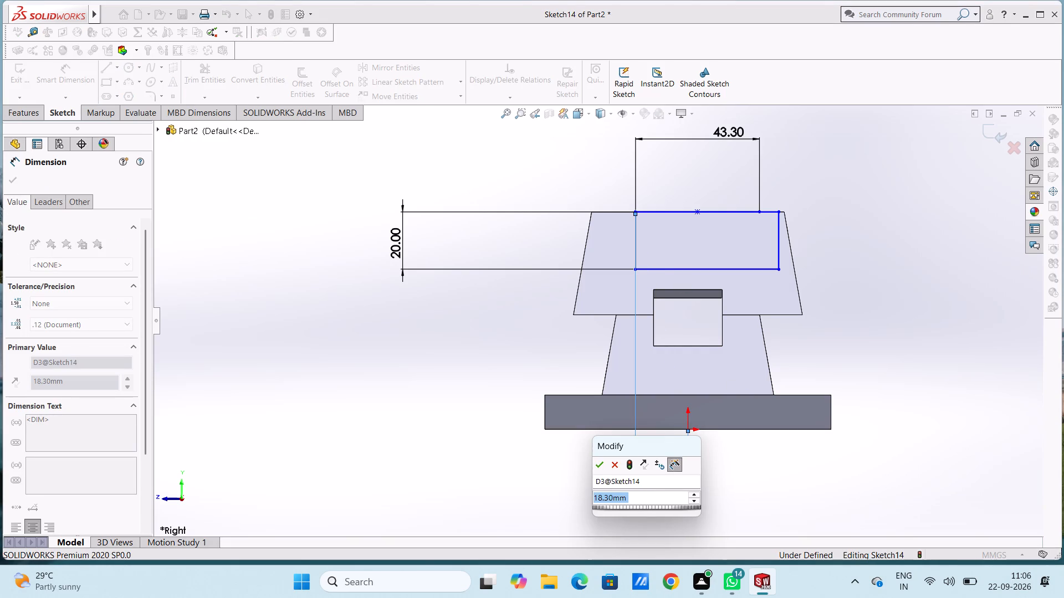
type("21.")
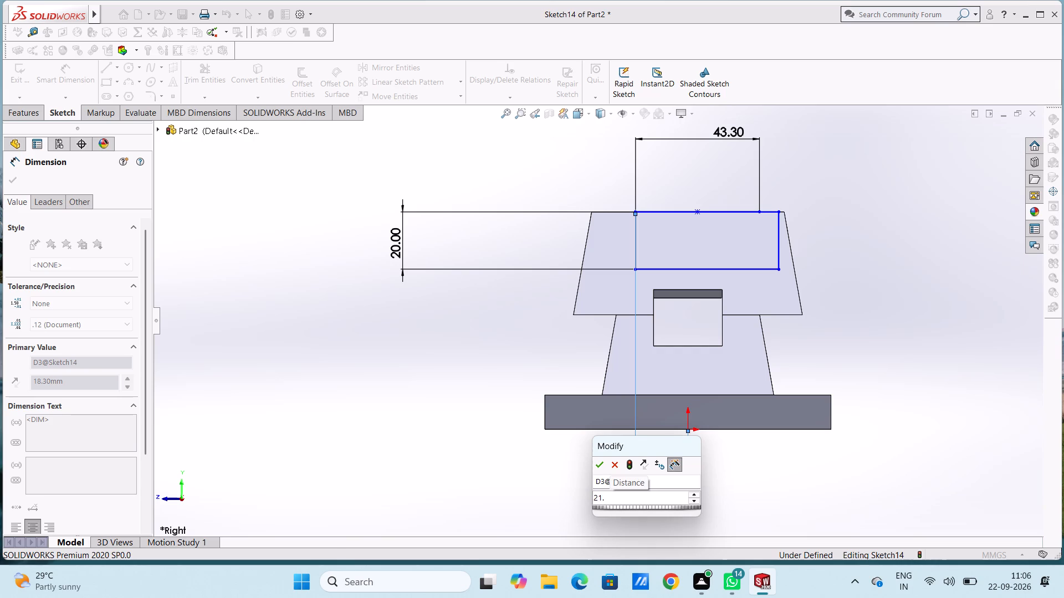
type("65")
key("Return")
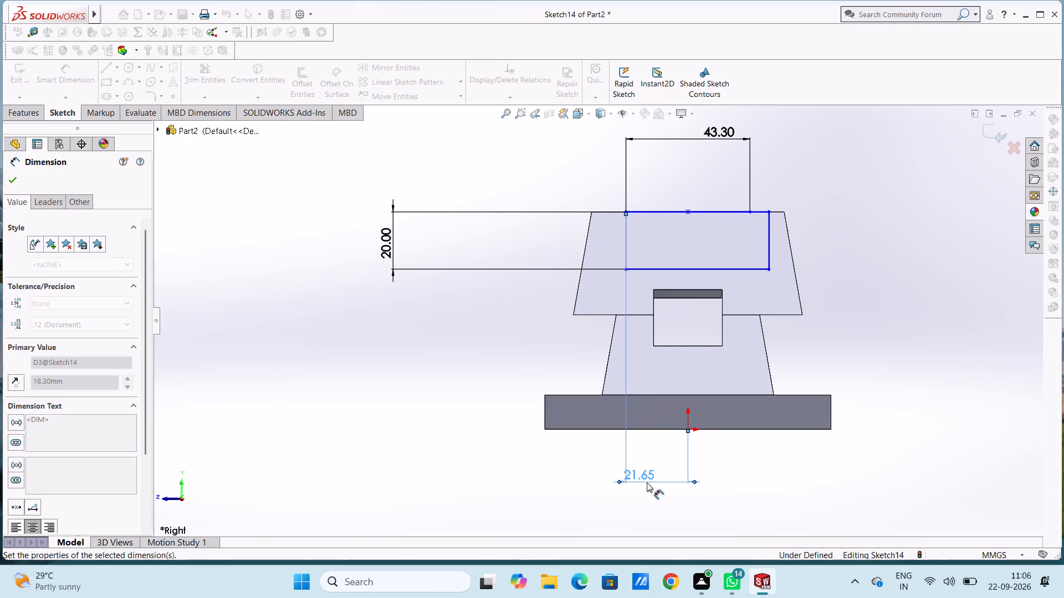
left_click(885, 322)
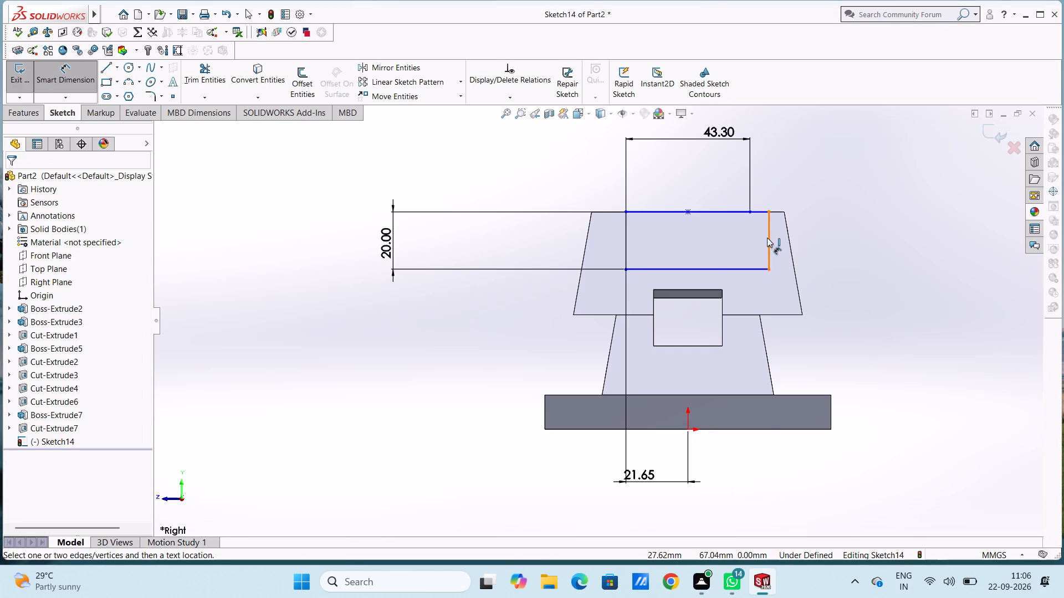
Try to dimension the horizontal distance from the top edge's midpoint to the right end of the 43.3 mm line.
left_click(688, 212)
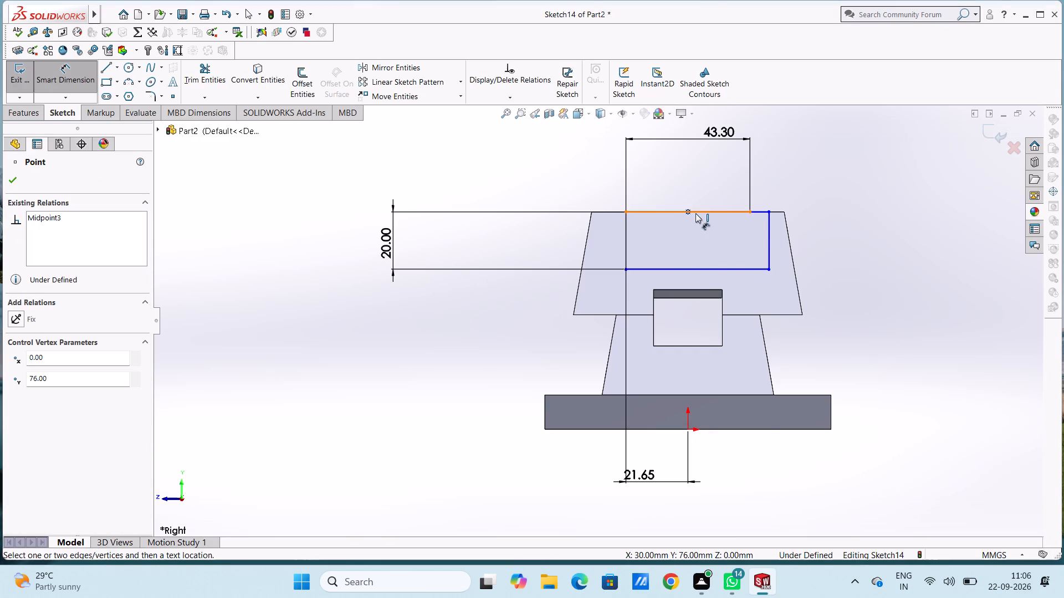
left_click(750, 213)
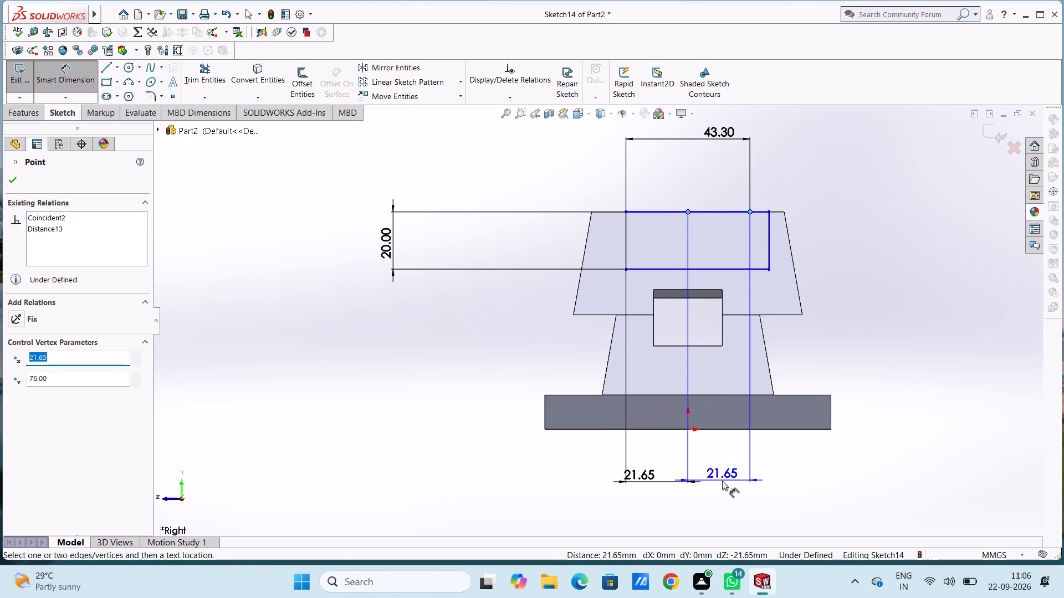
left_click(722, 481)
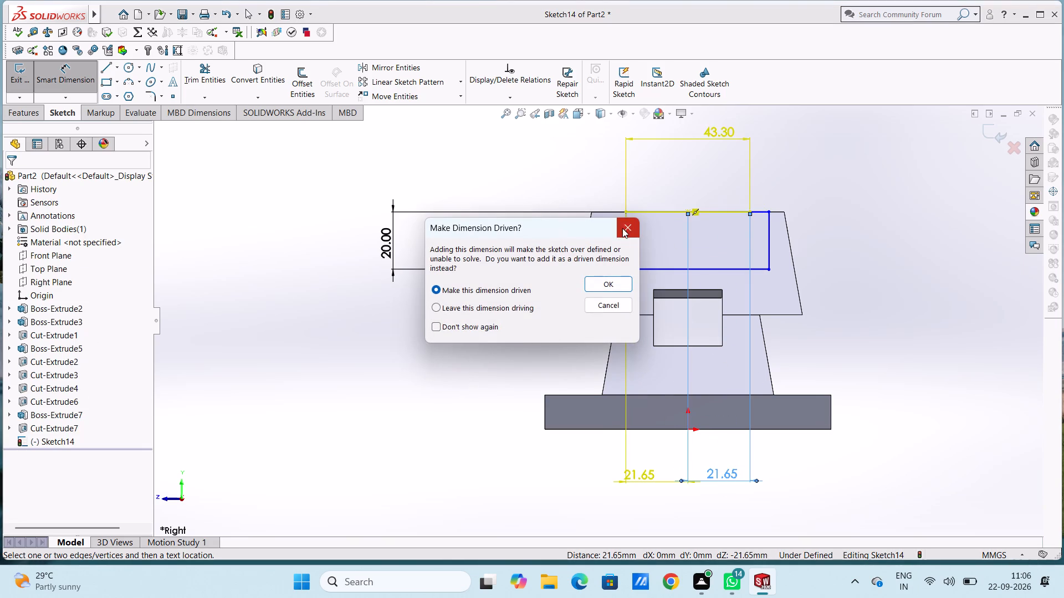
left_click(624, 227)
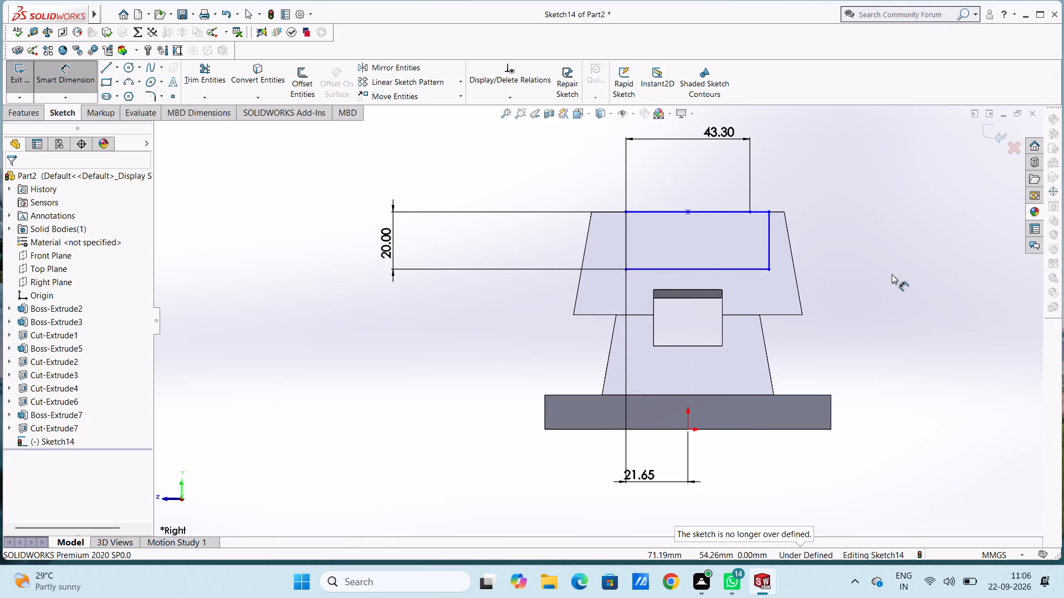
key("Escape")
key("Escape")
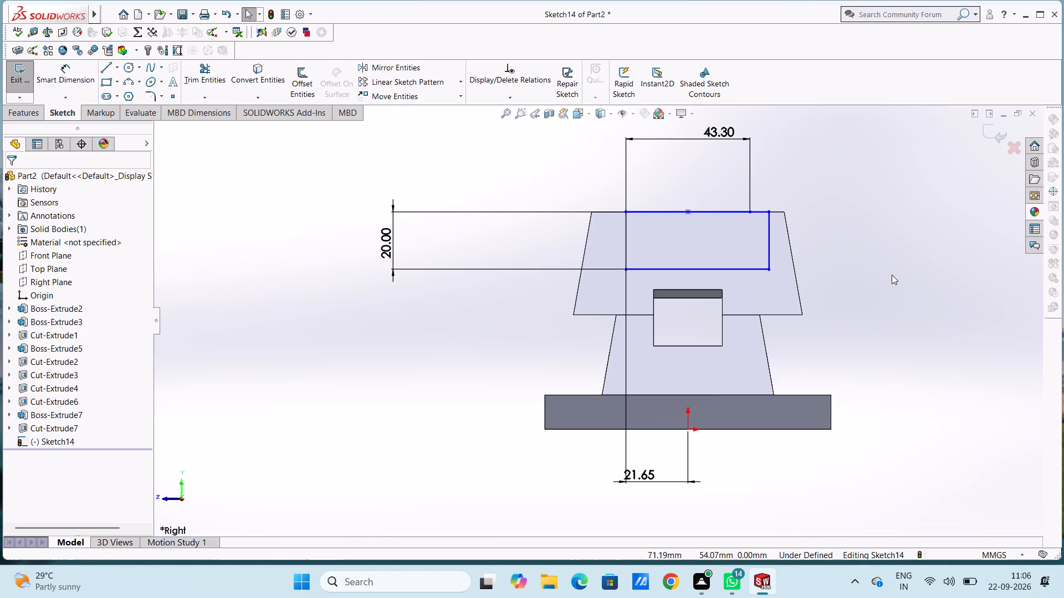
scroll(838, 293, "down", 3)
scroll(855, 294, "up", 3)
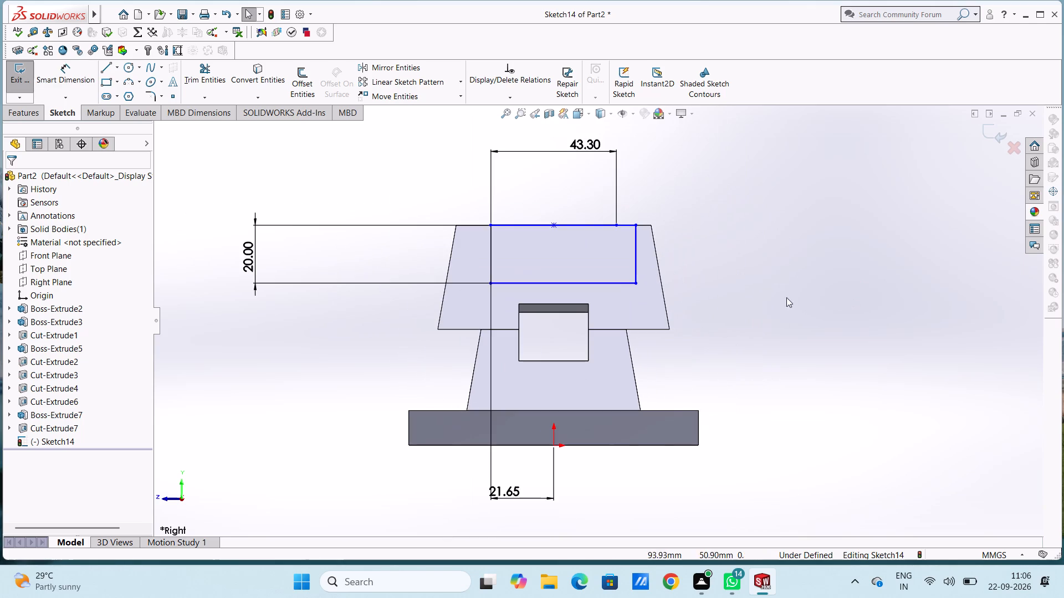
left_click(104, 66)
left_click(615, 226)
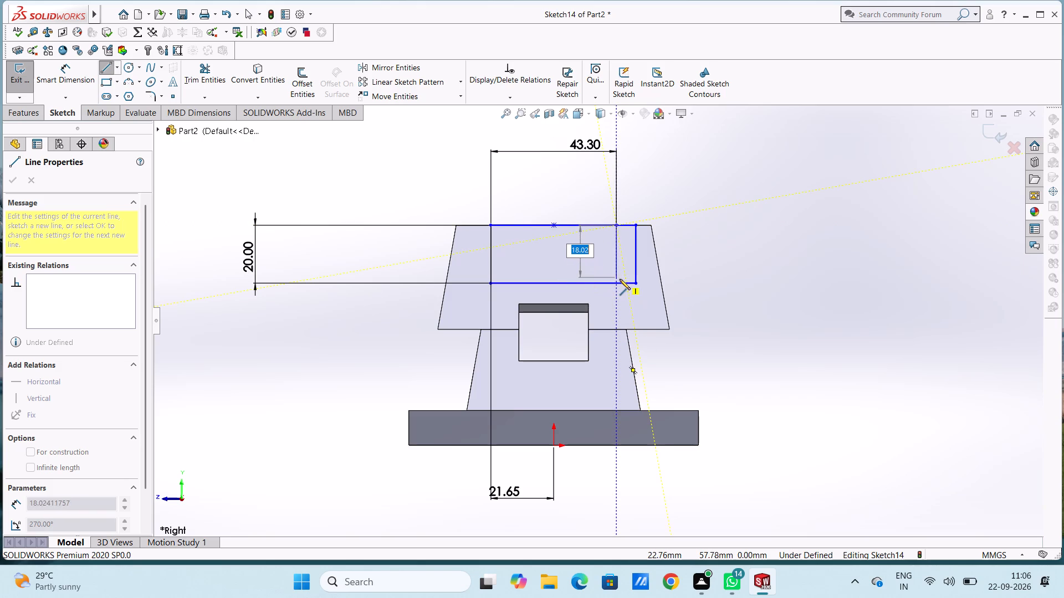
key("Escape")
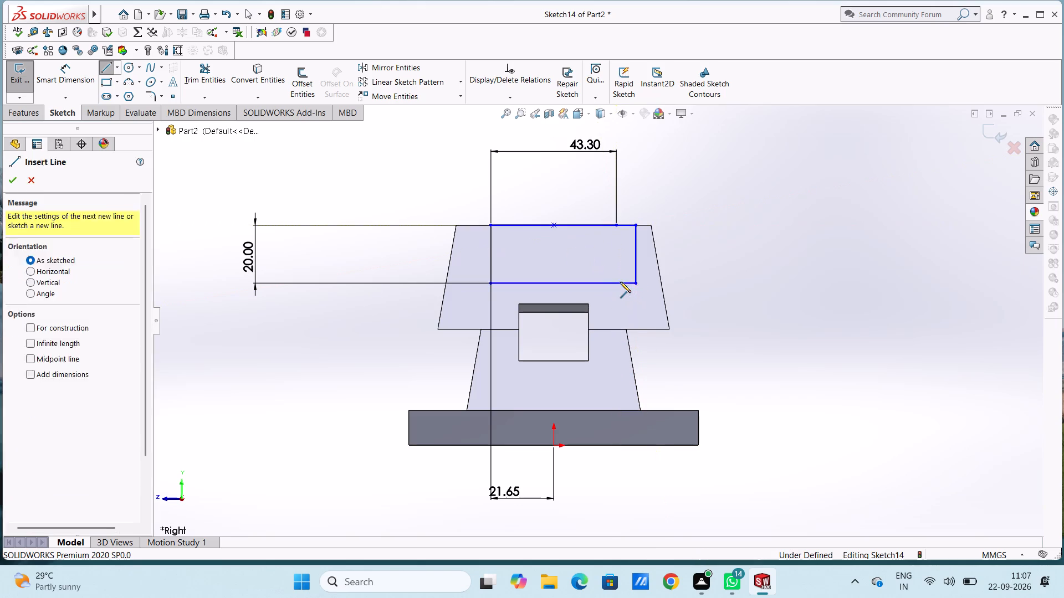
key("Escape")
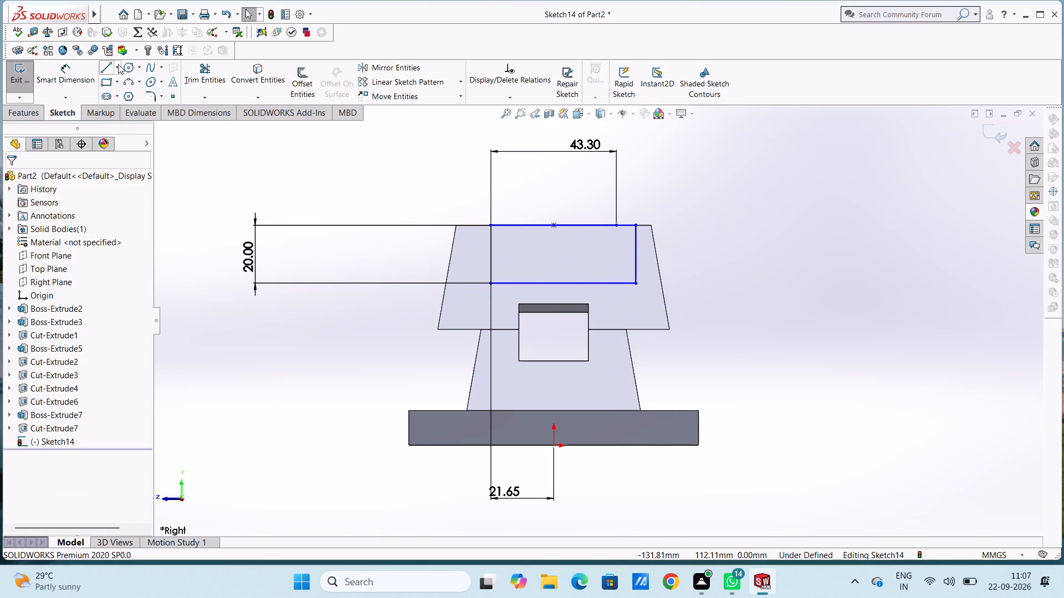
Draw a 12 mm horizontal line inward from the upper block's right sloped edge, level with the rectangle's bottom, then a sloped line to the 43.3 mm line's right end.
left_click(108, 70)
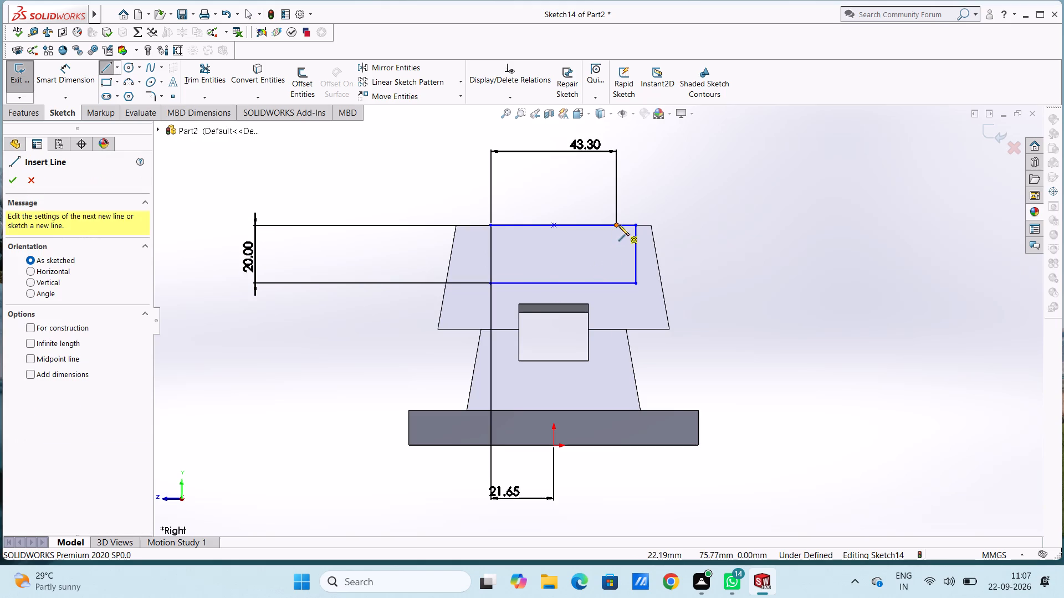
left_click(661, 281)
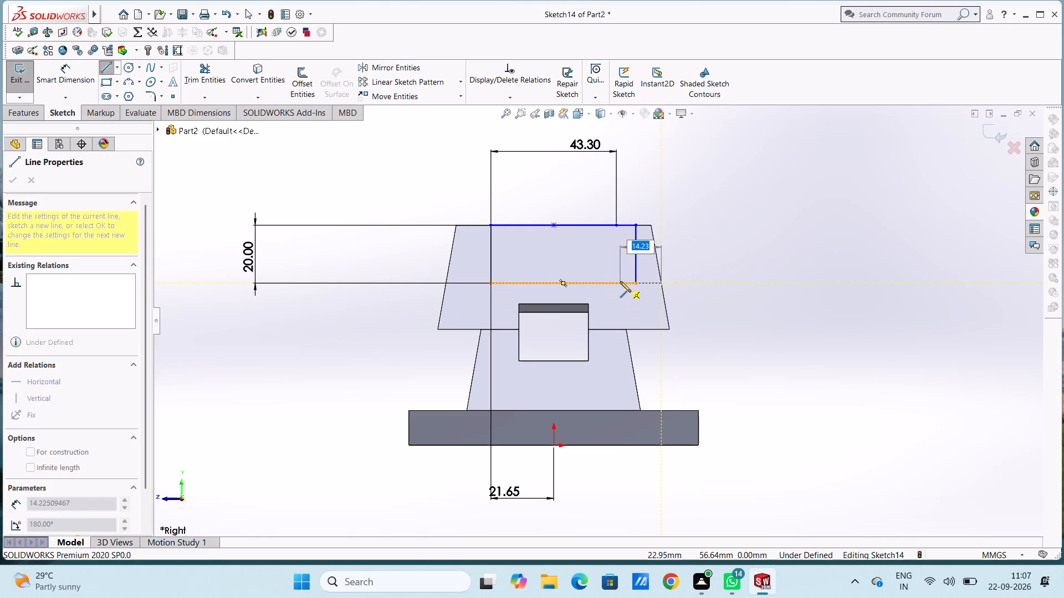
type("12")
key("Return")
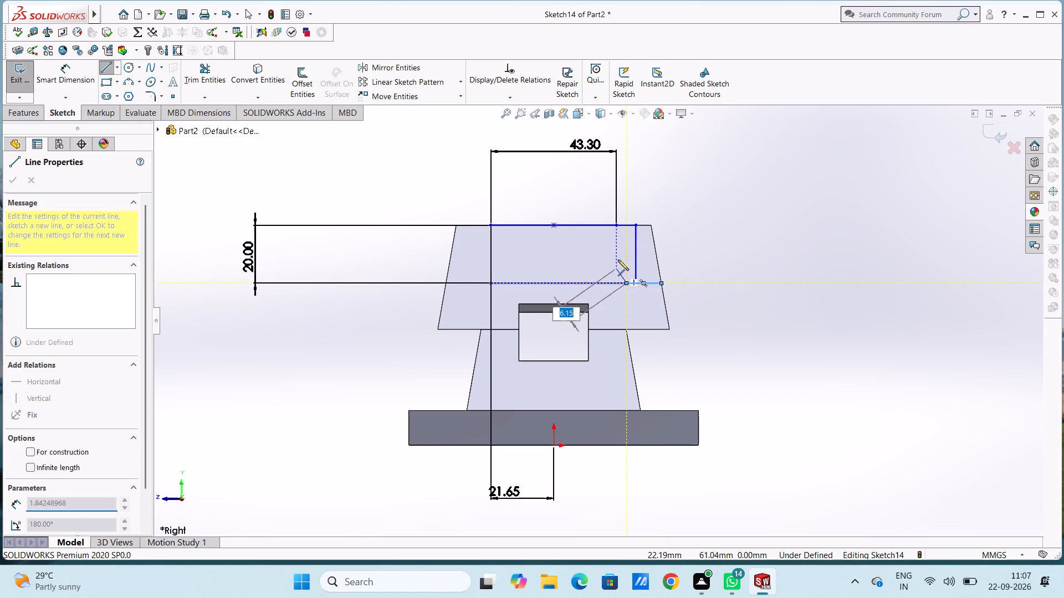
left_click(616, 226)
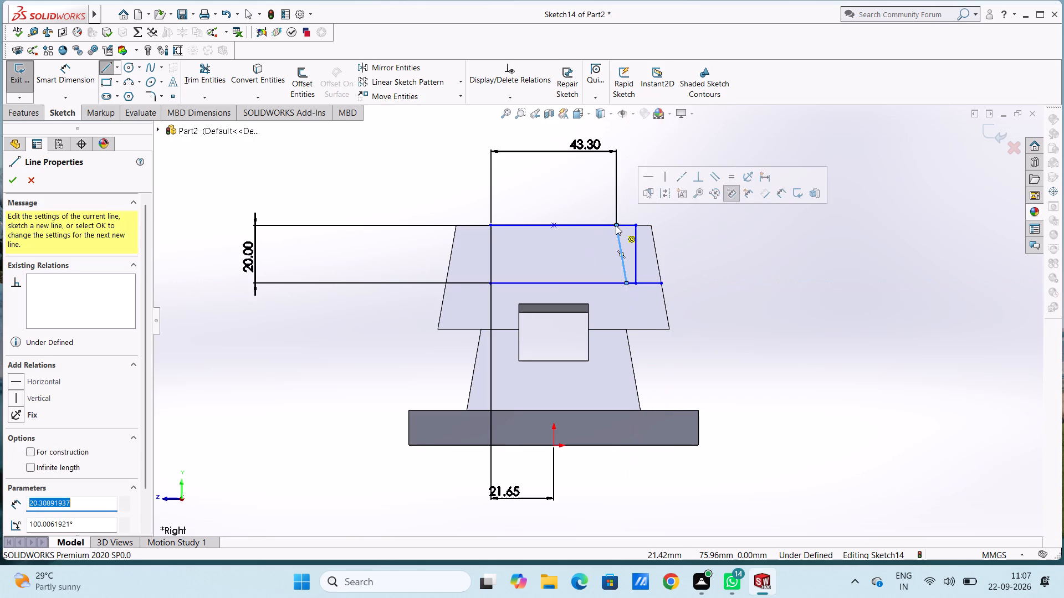
key("Escape")
key("Escape")
key("Escape")
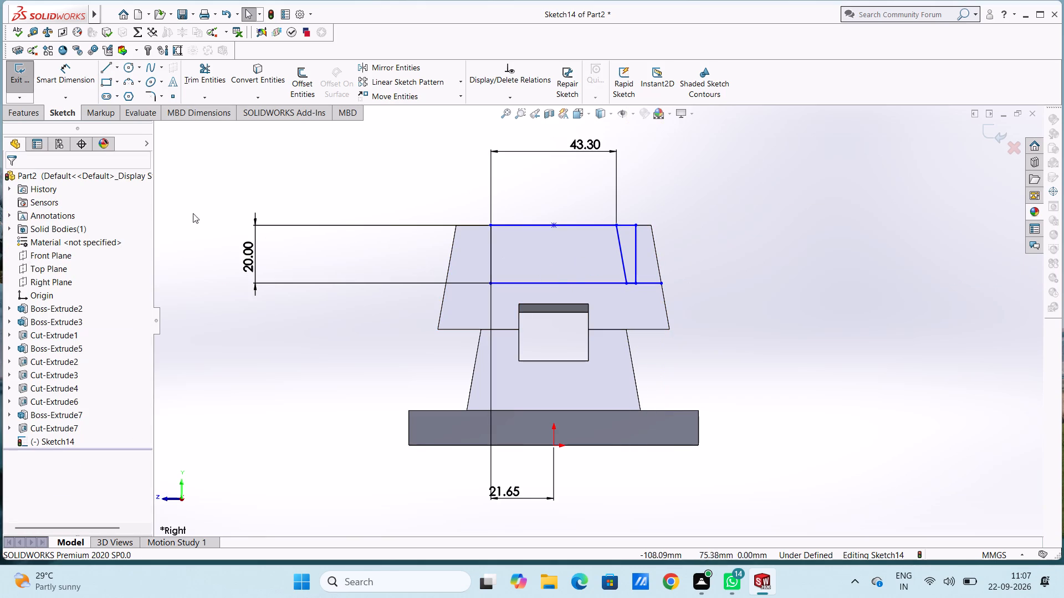
Draw a matching 12 mm horizontal line inward from the left sloped edge and a sloped line up to the 43.3 mm line's left end.
left_click(106, 70)
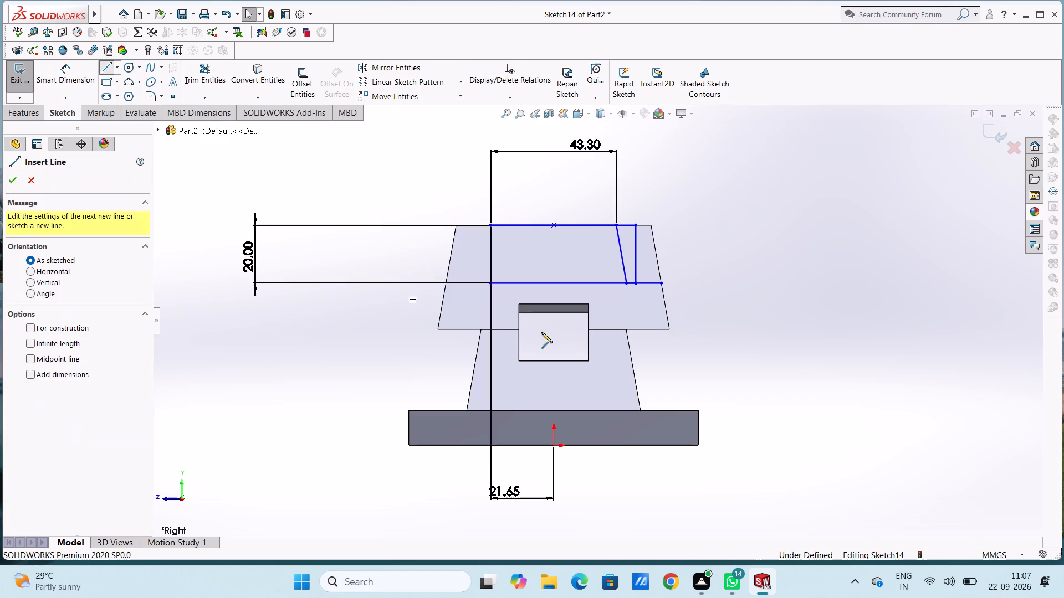
left_click(445, 281)
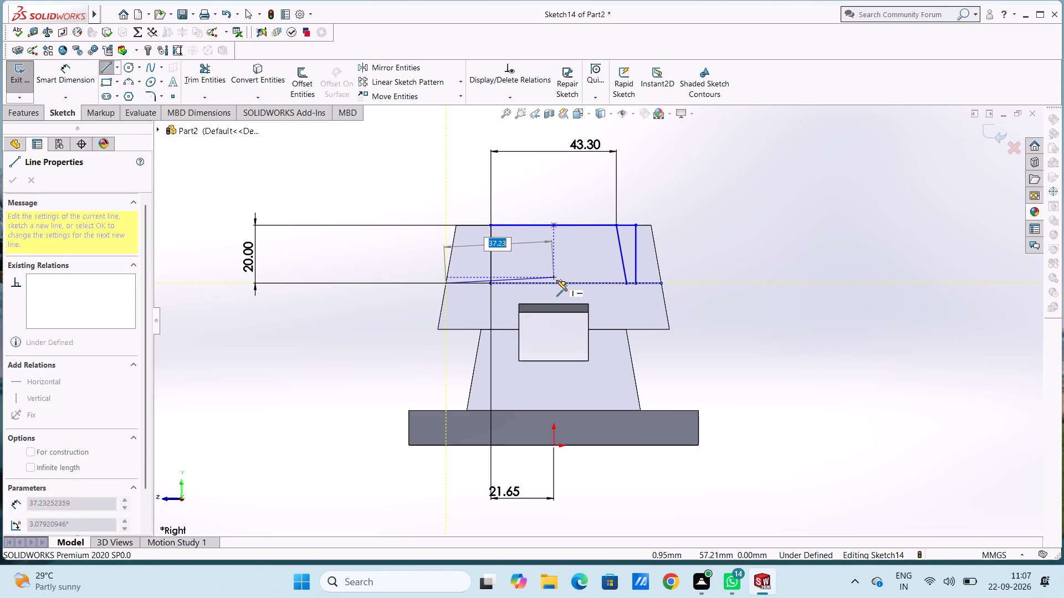
type("12")
key("Return")
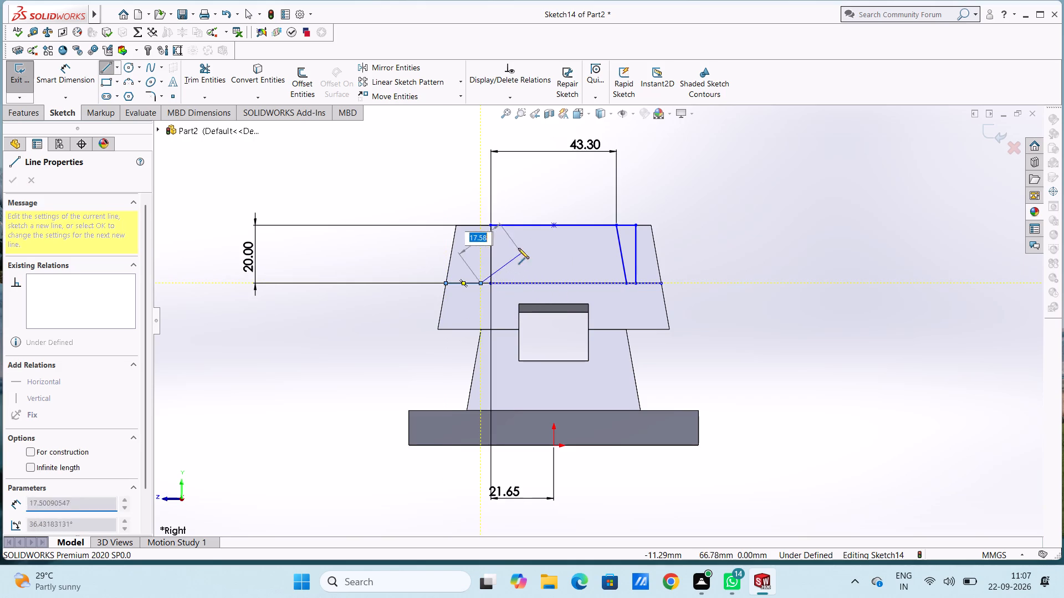
left_click(490, 225)
key("Escape")
key("Escape")
key("Escape")
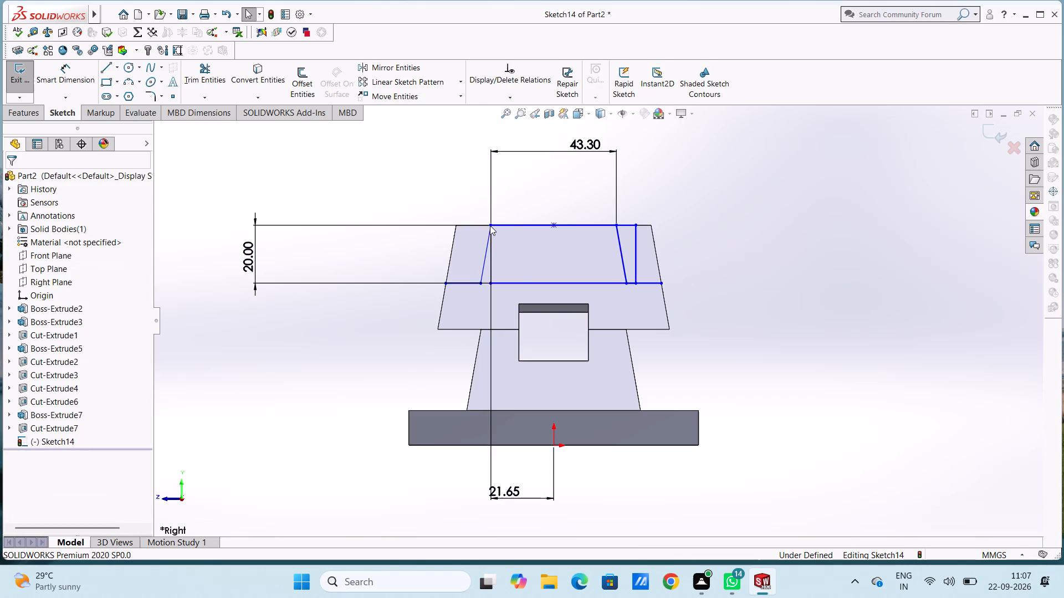
Delete the rectangle's bottom line.
left_click(516, 284)
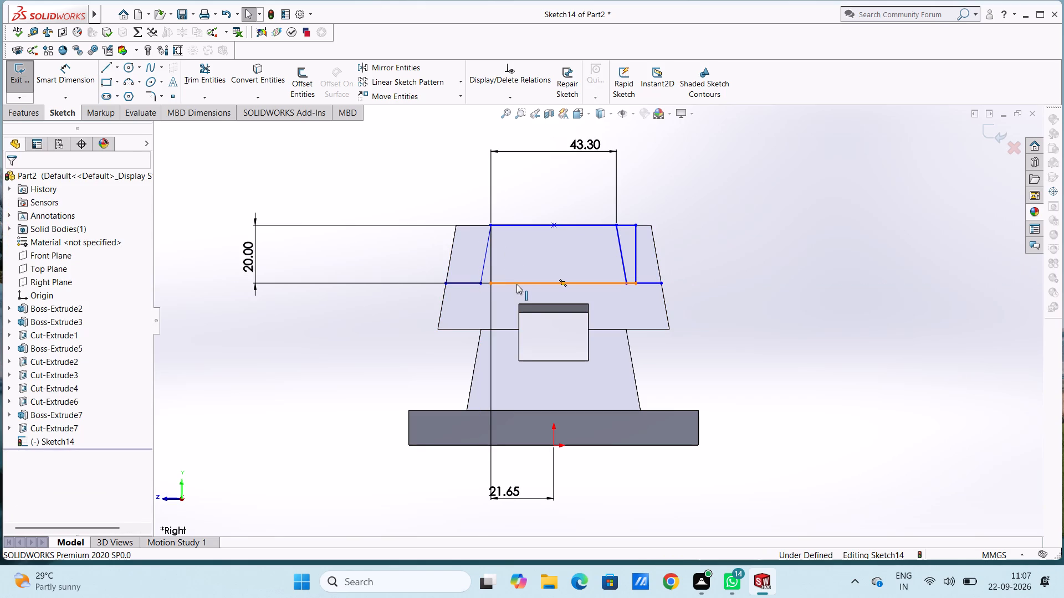
key("Delete")
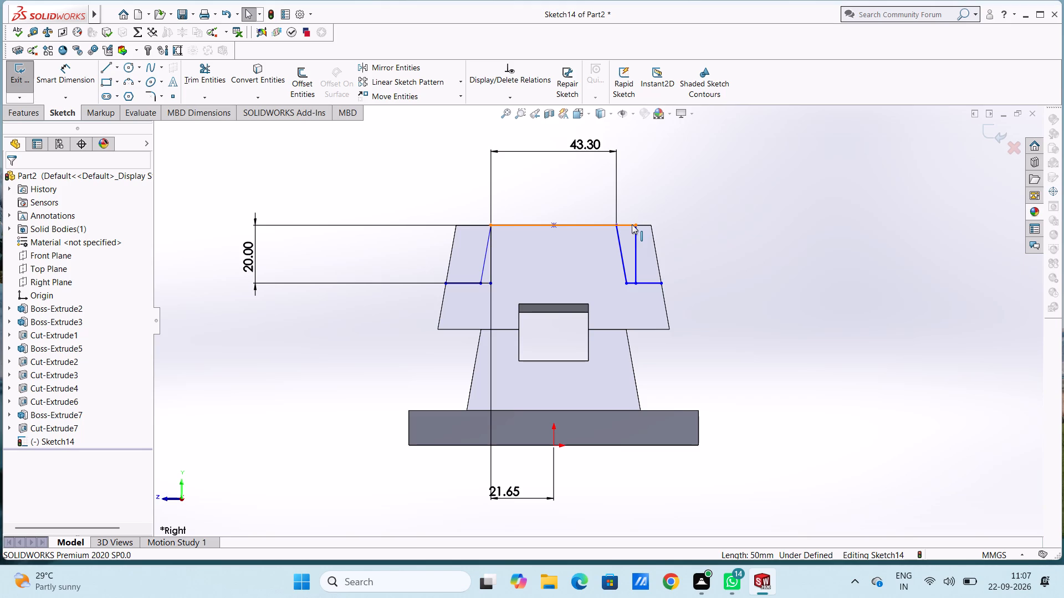
Trim away the top segment beyond the right end of the 43.3 mm line and the rectangle's right vertical side.
left_click(195, 83)
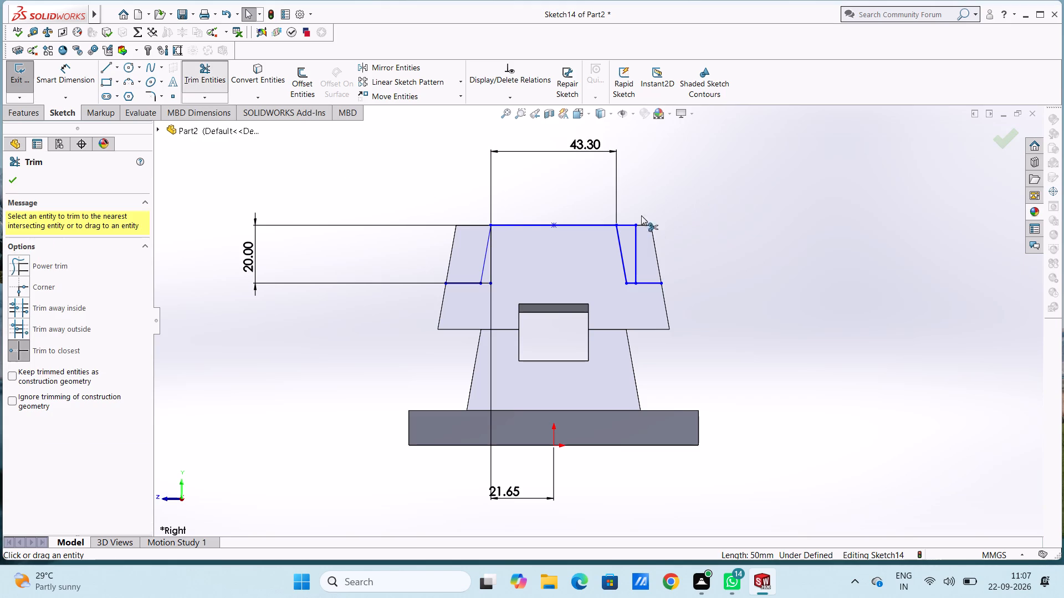
left_click(629, 225)
left_click(637, 238)
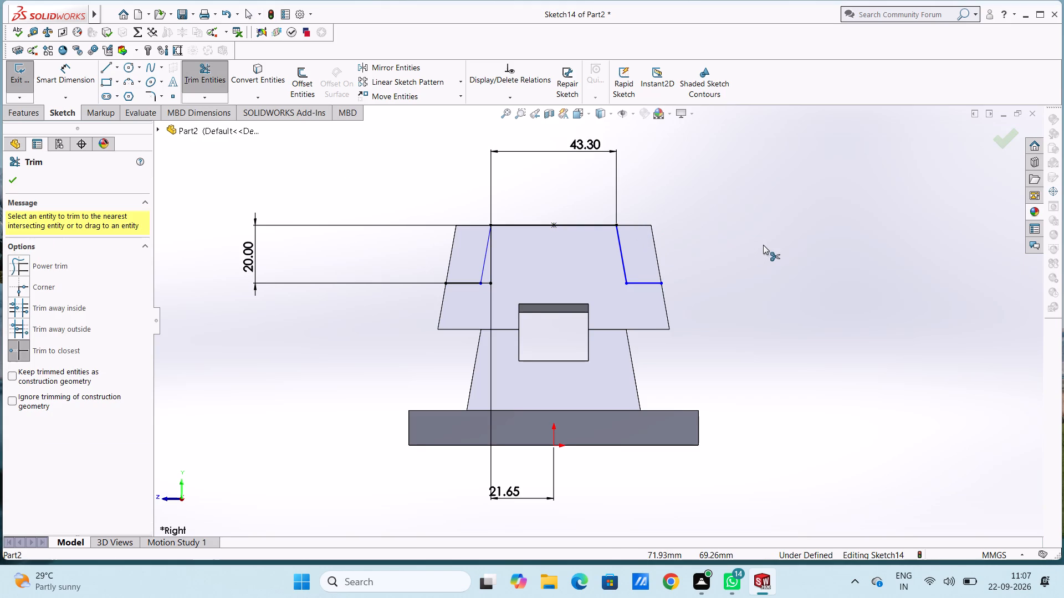
key("Escape")
key("Escape")
key("Escape")
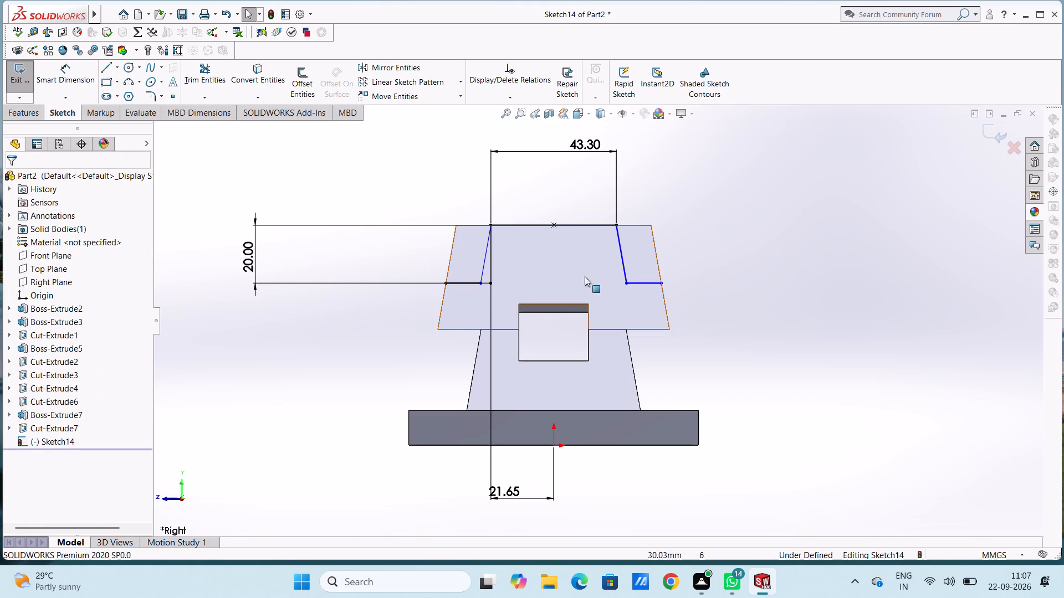
Draw a horizontal line about 50.4 mm long joining the lower ends of the two sloped lines.
left_click(106, 69)
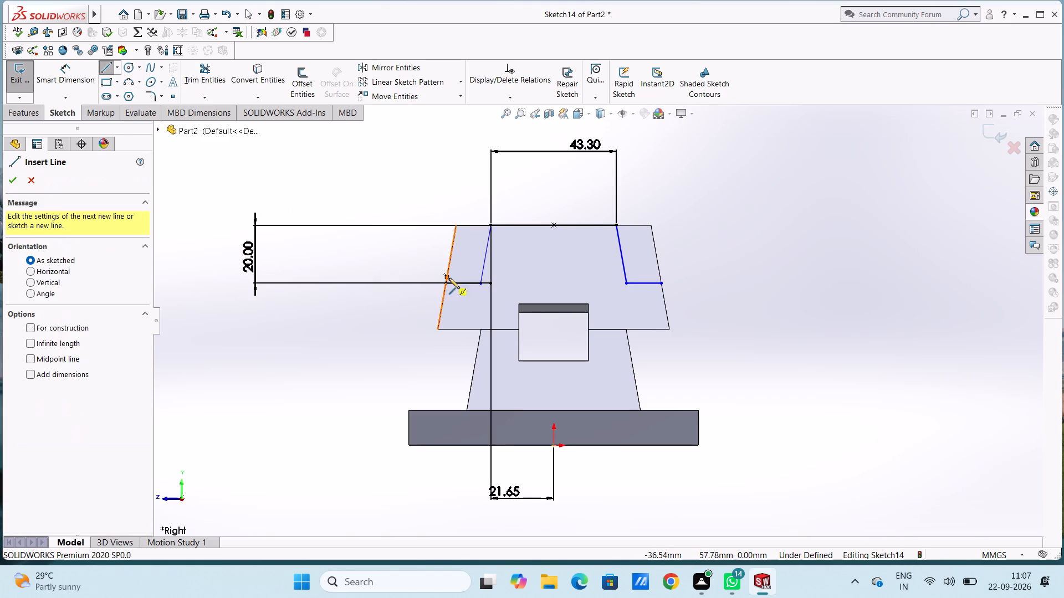
left_click(482, 283)
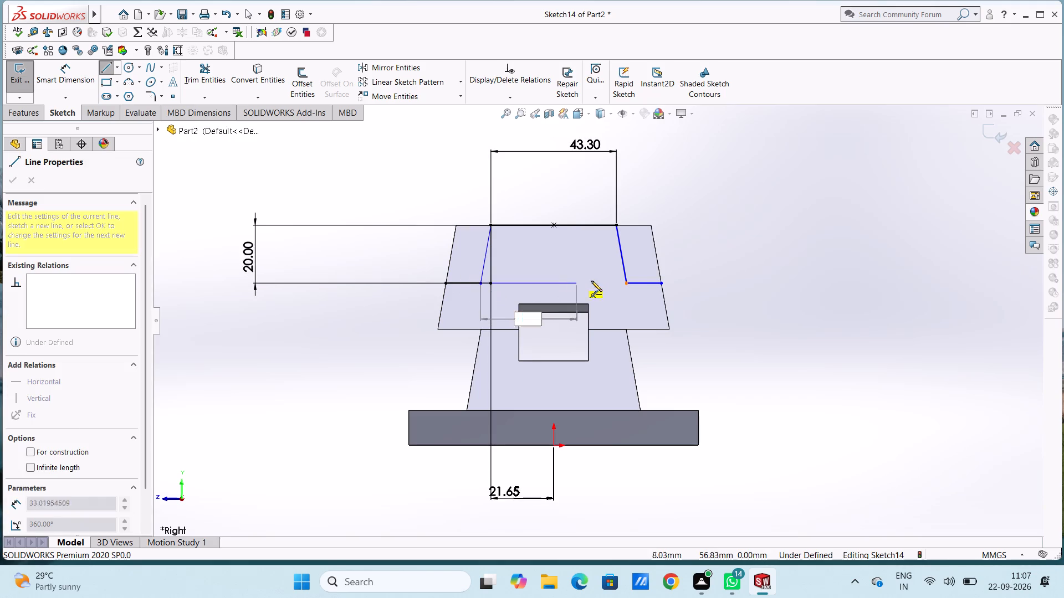
left_click(627, 283)
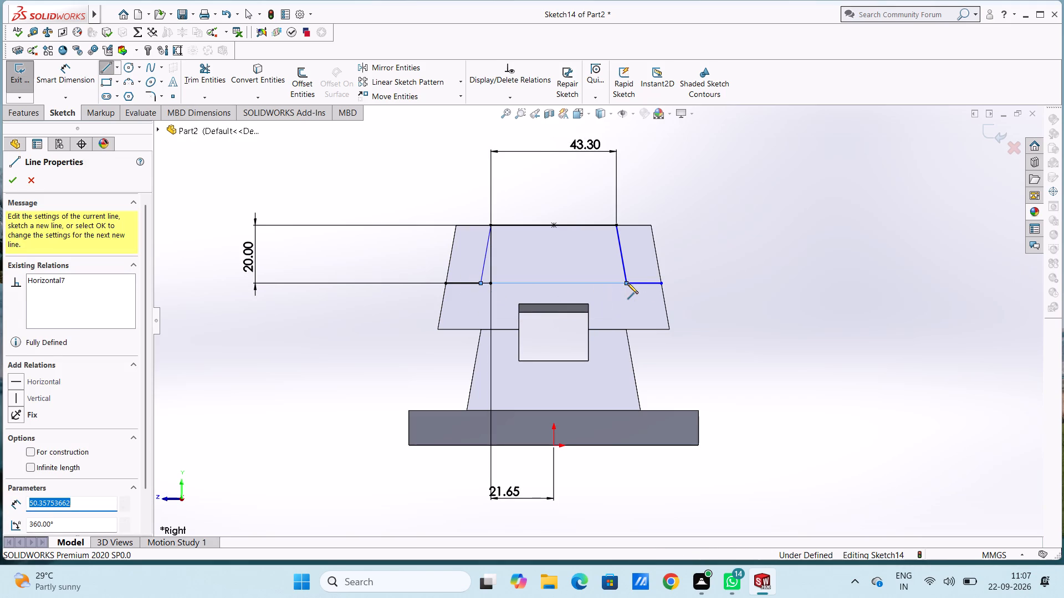
key("Escape")
key("Escape")
key("Escape")
scroll(627, 283, "up", 1)
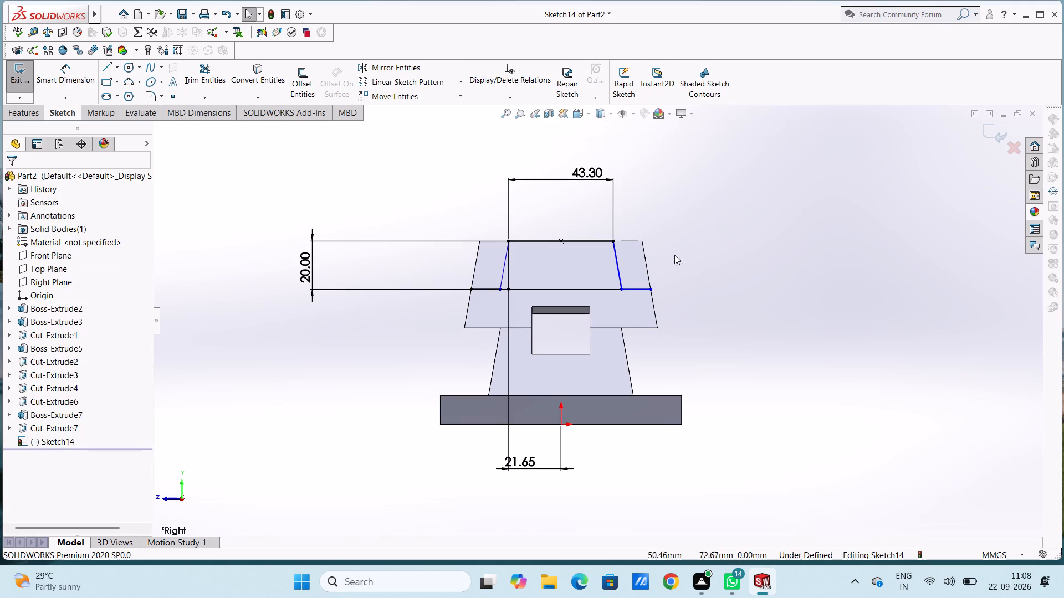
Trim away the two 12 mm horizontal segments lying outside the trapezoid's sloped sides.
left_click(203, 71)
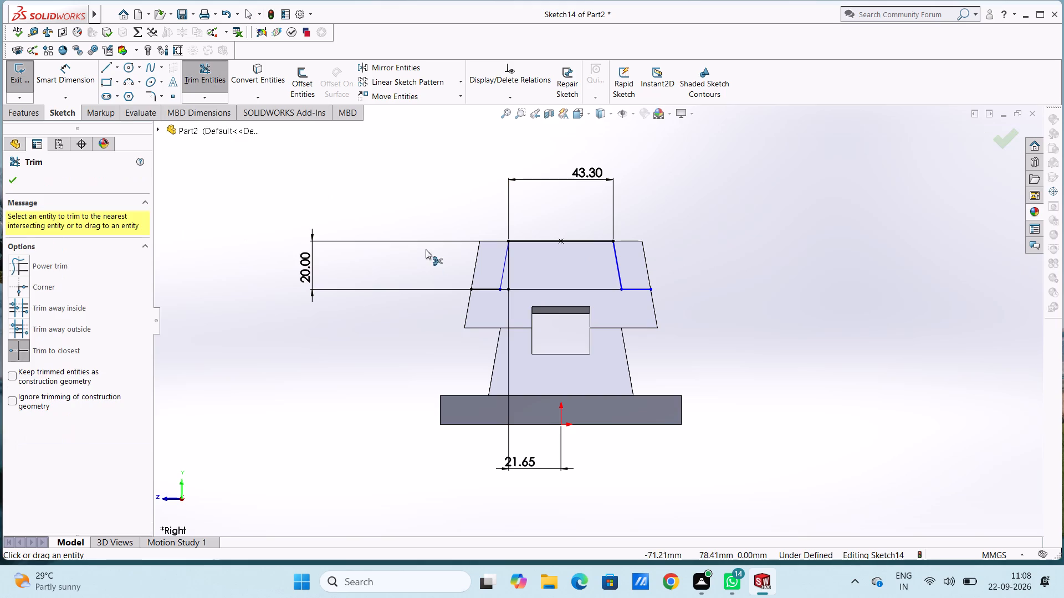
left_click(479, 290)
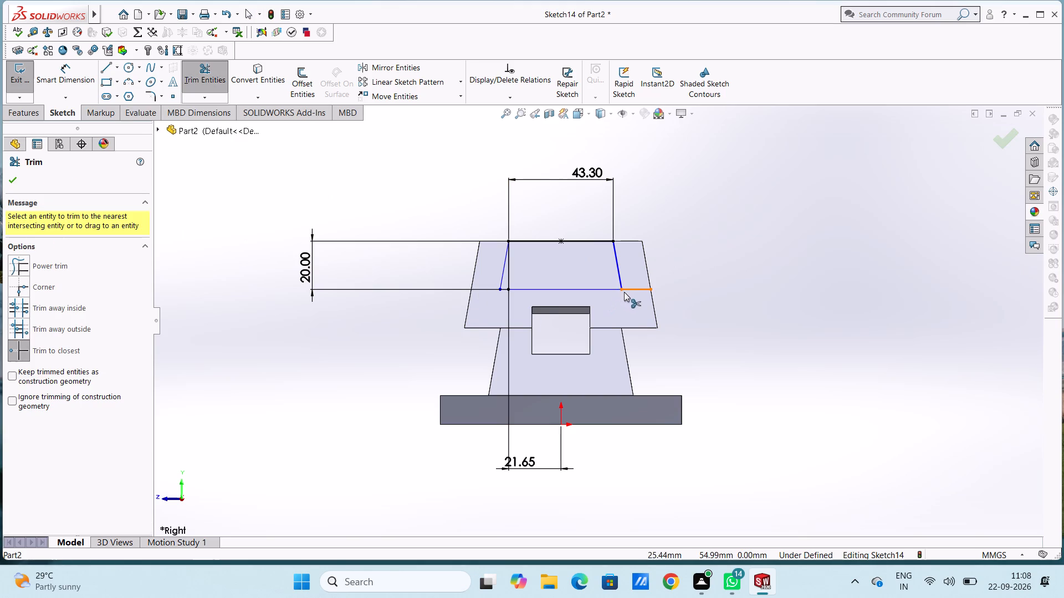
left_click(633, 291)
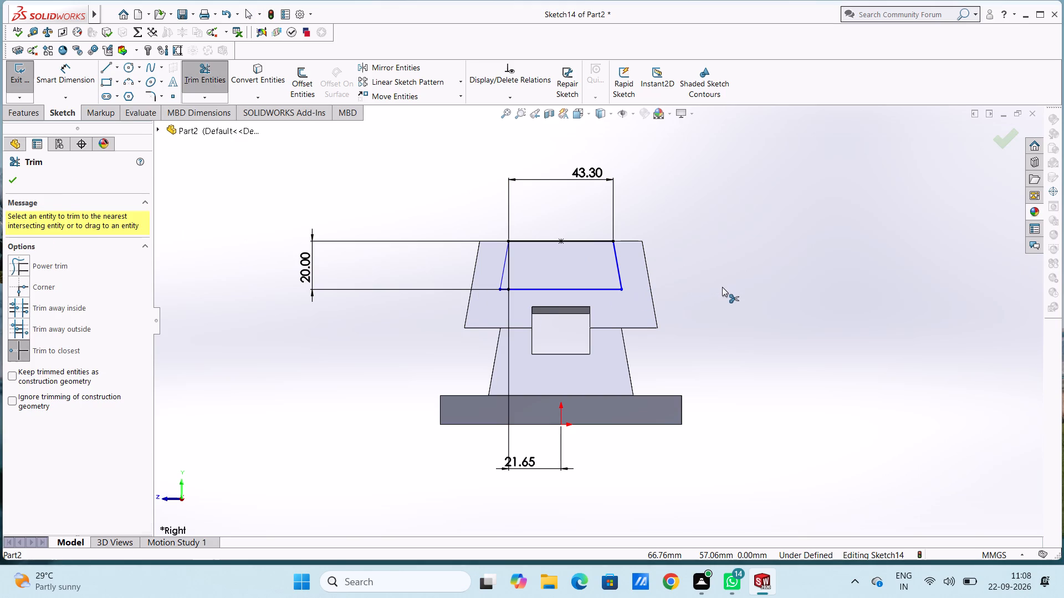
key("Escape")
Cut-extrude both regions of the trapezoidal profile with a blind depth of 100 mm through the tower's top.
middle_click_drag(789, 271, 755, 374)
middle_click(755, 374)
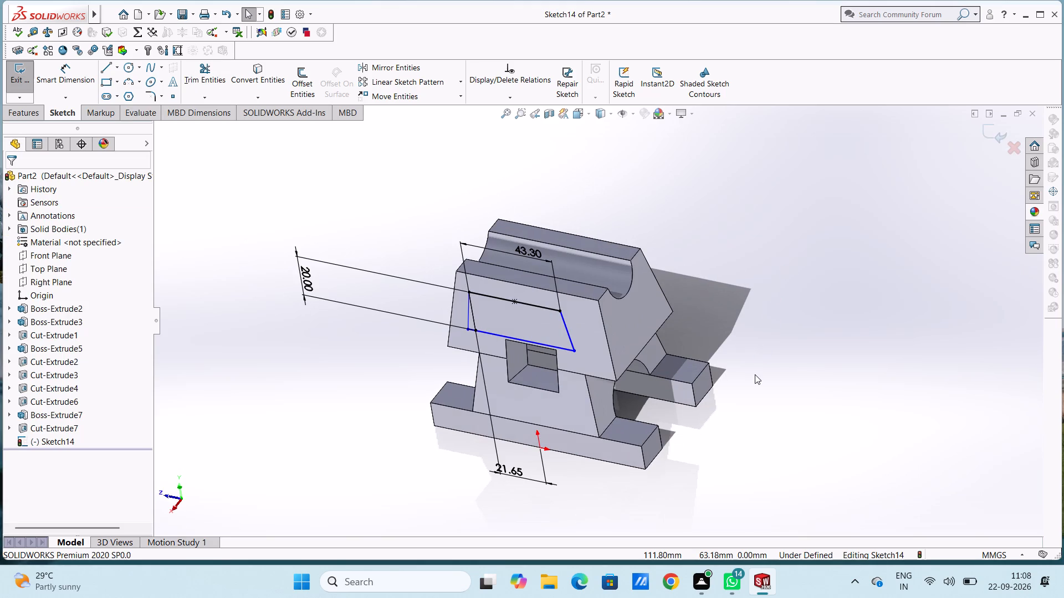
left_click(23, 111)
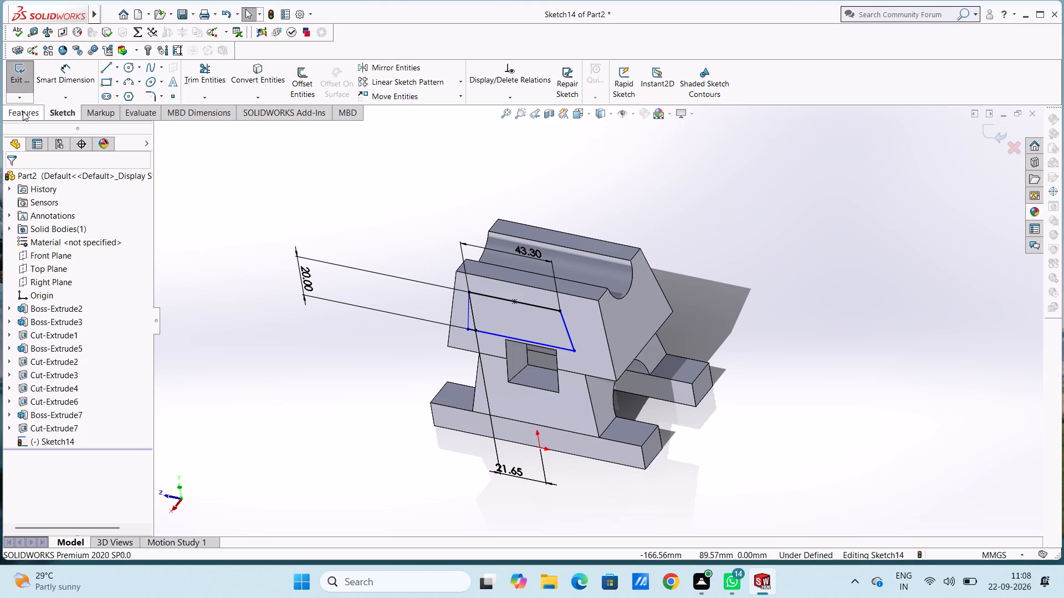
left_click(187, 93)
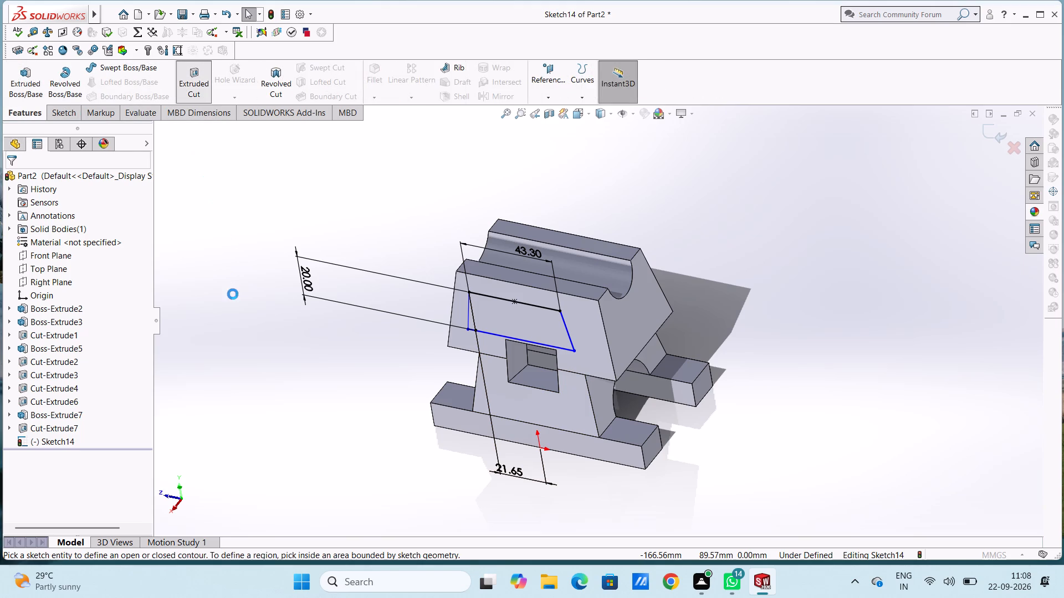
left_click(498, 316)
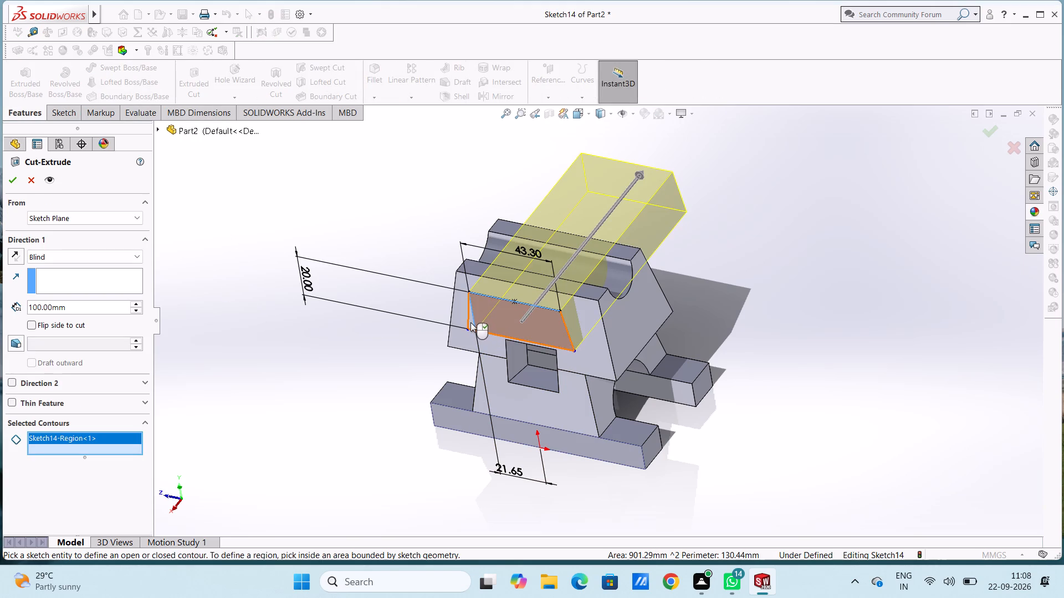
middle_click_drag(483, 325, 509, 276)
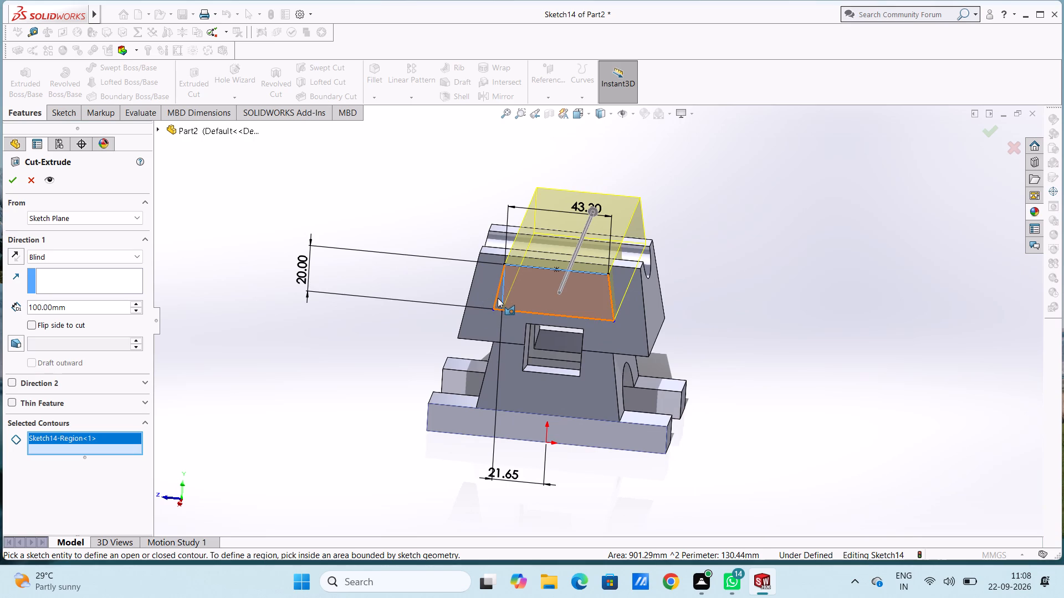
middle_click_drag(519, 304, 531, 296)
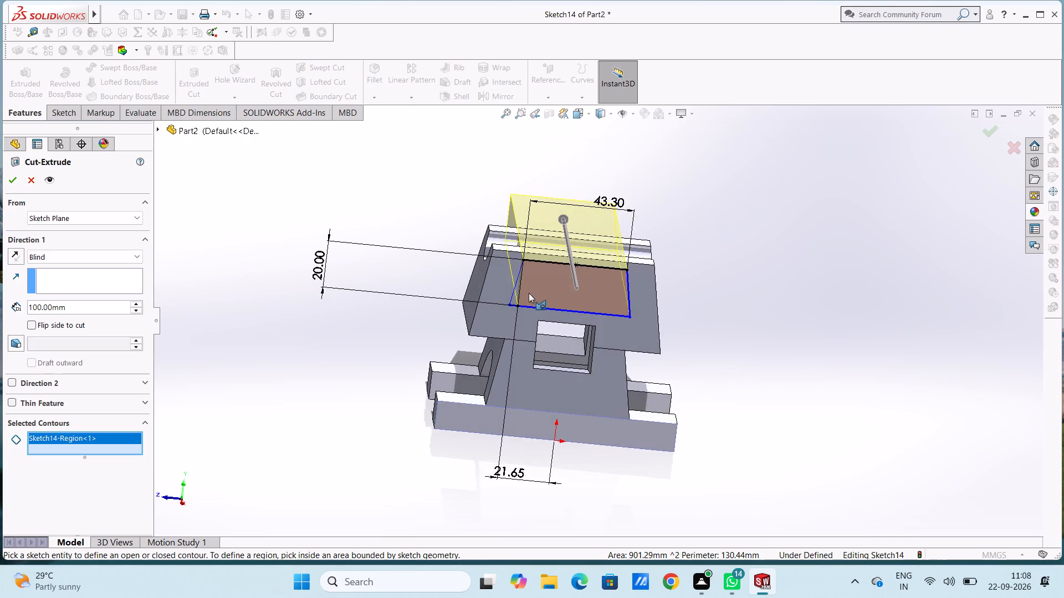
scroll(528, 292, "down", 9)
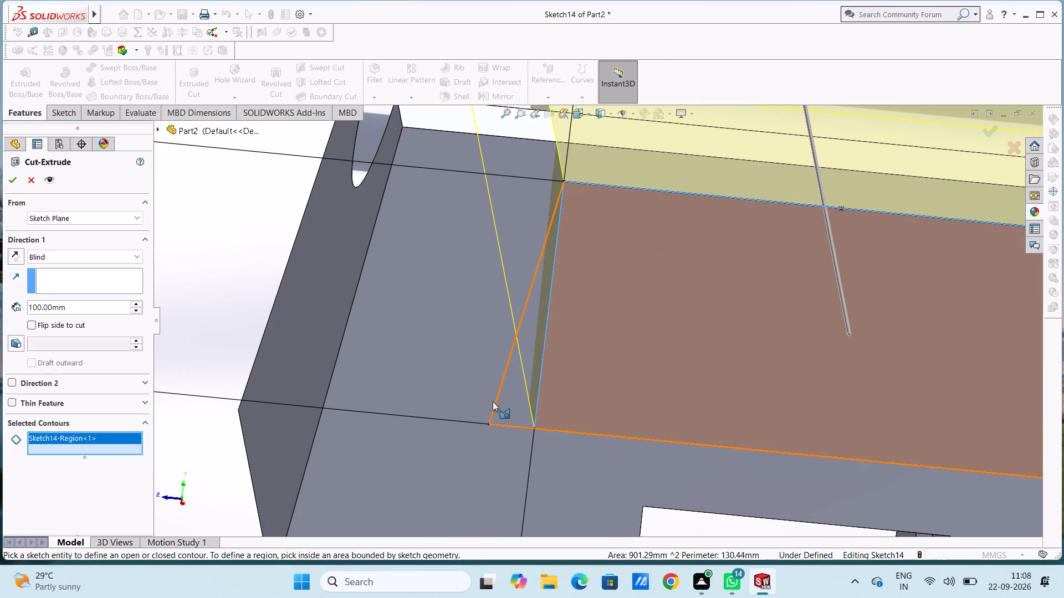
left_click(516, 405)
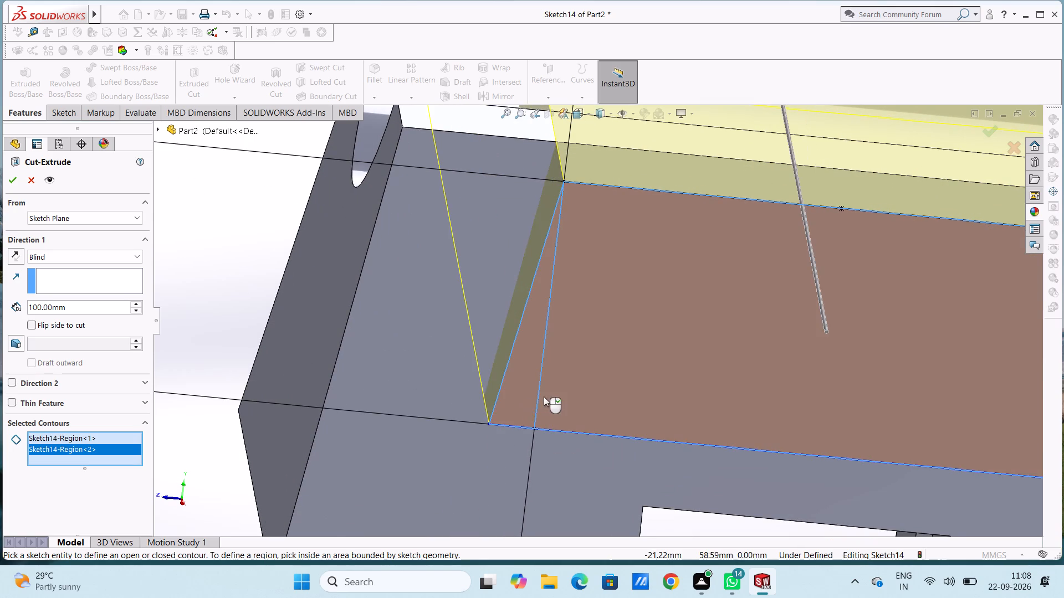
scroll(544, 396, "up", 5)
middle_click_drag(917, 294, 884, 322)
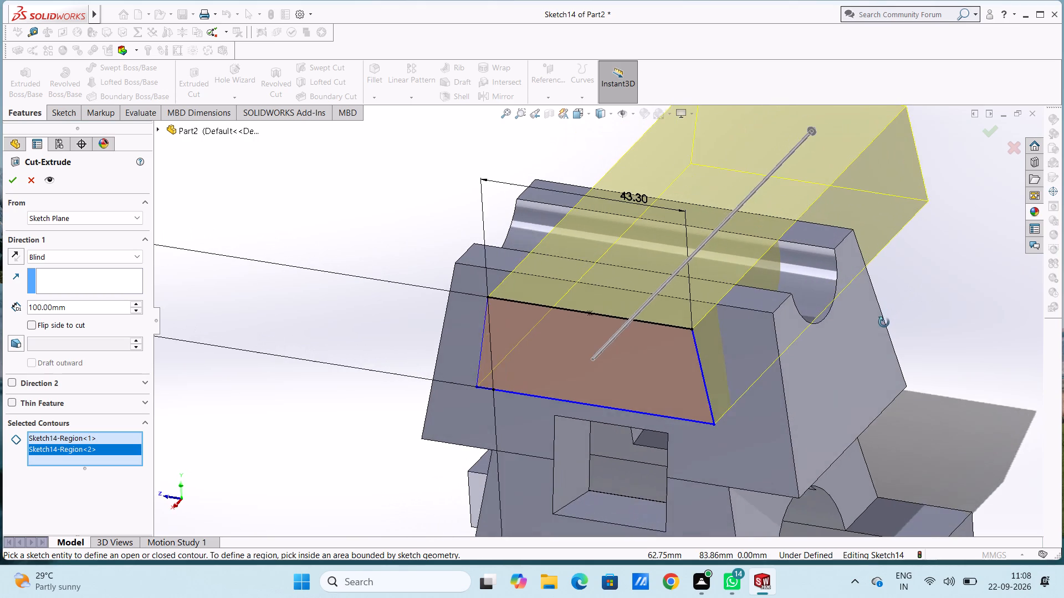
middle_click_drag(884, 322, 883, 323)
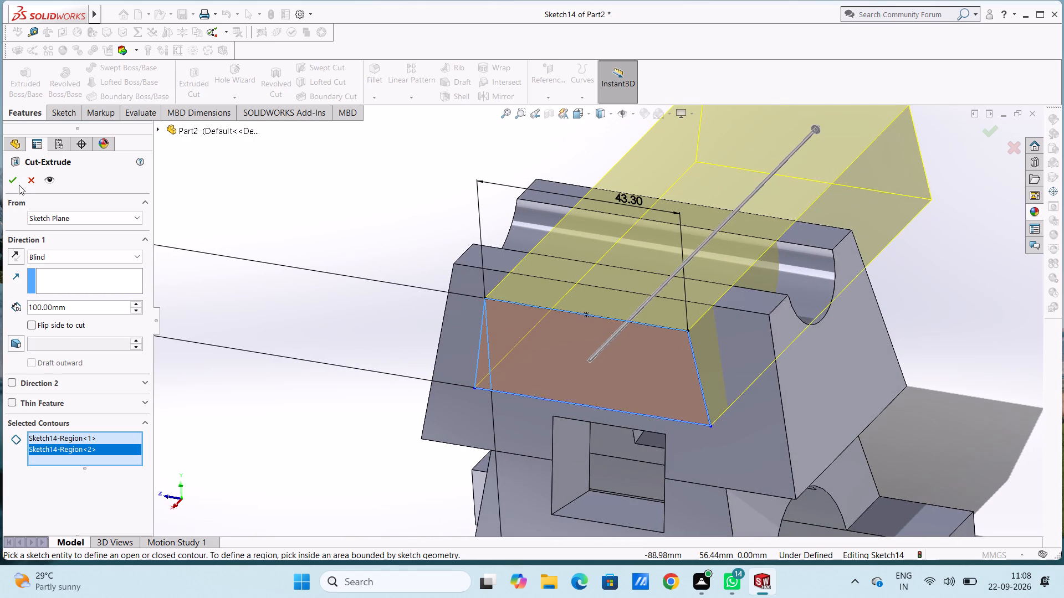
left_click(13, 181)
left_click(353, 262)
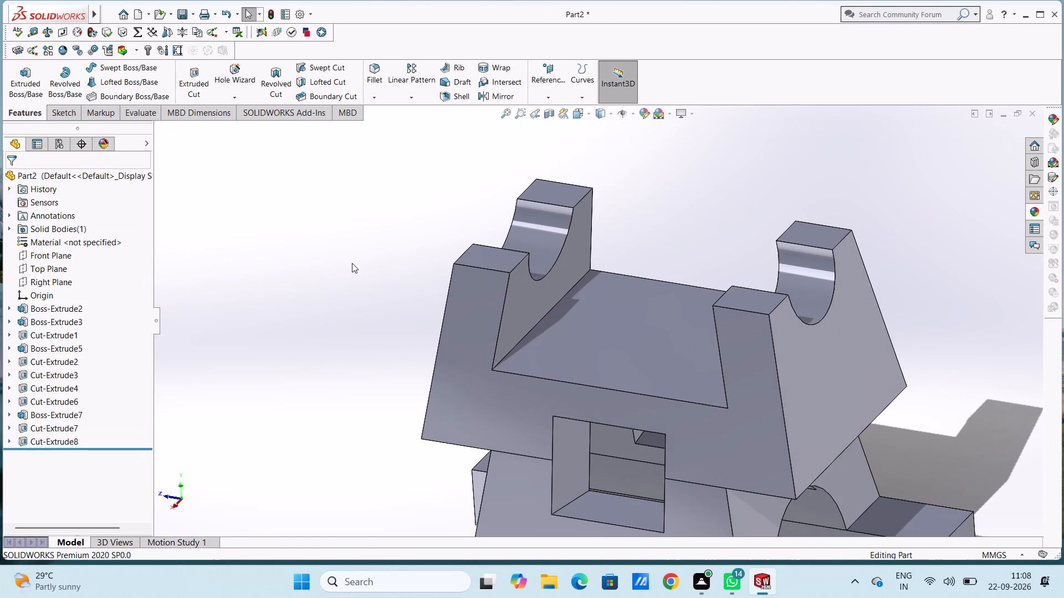
Examine the part with the new top cut from isometric, side, top and underside angles.
middle_click_drag(359, 260, 393, 280)
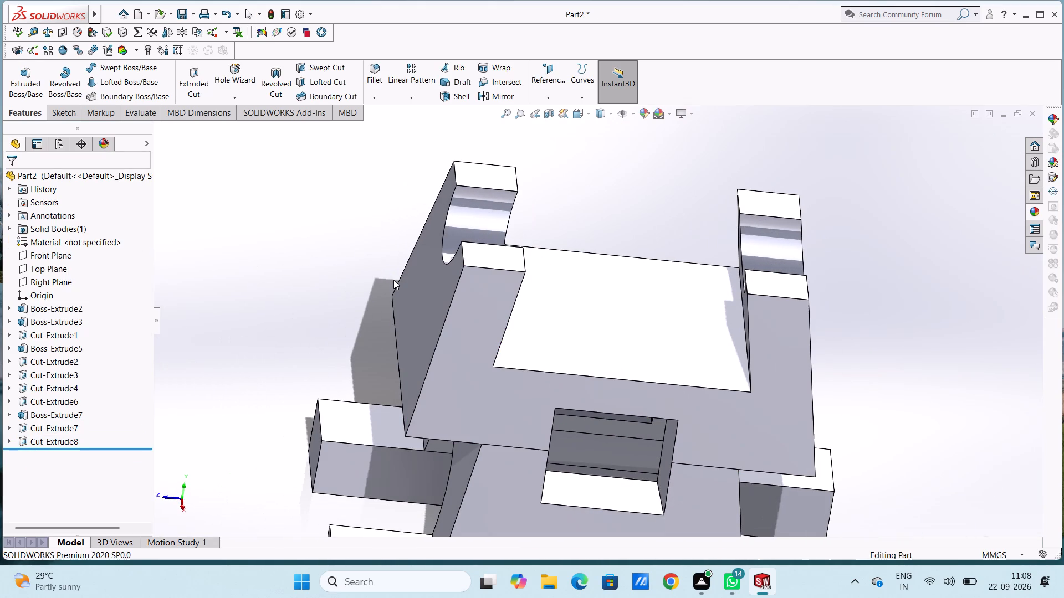
key("ctrl+7")
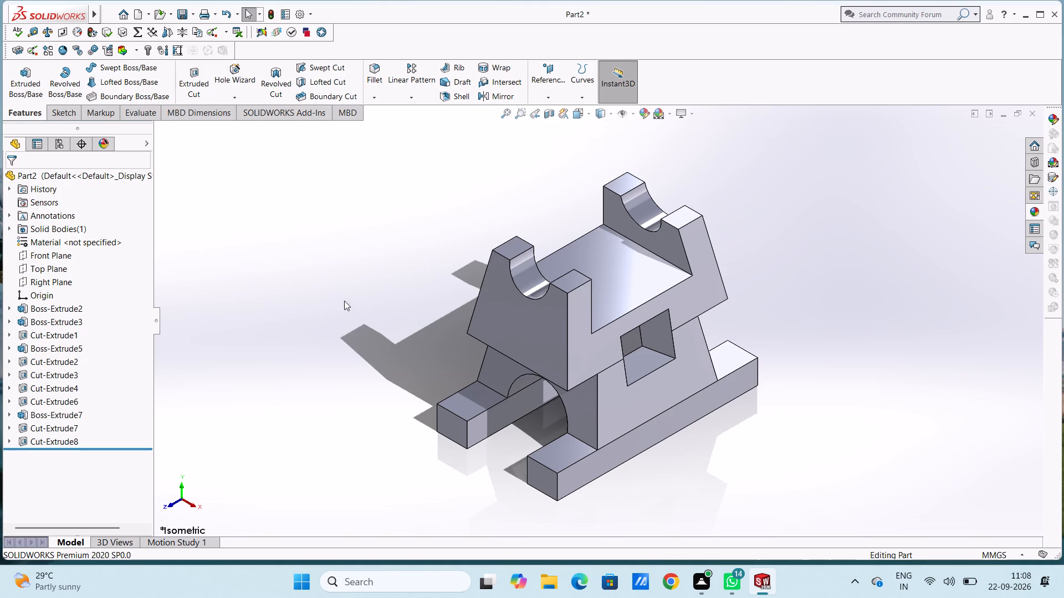
middle_click_drag(391, 295, 376, 295)
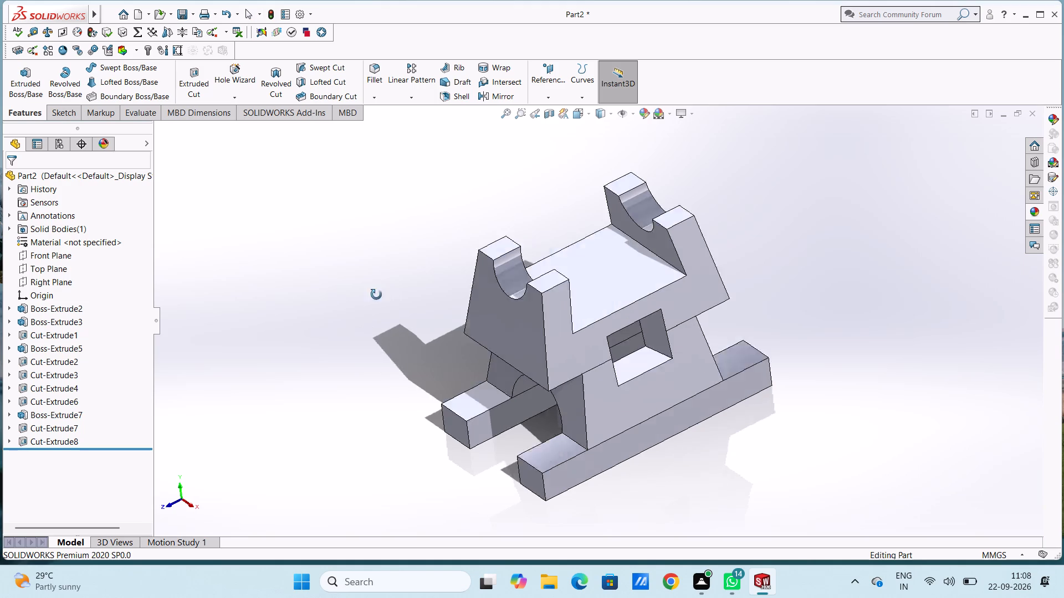
middle_click_drag(376, 295, 324, 296)
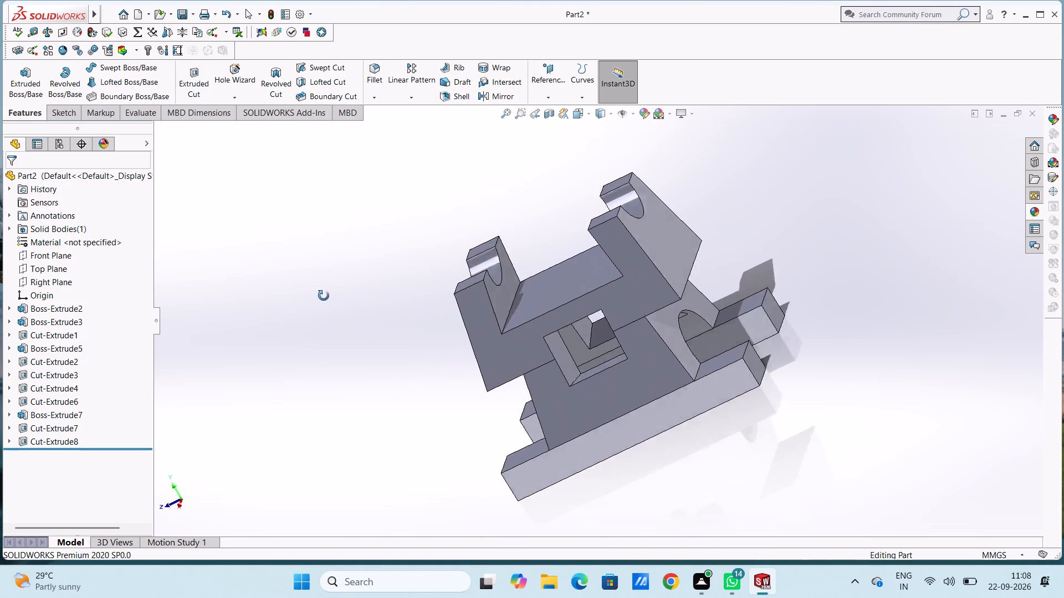
middle_click_drag(324, 296, 426, 303)
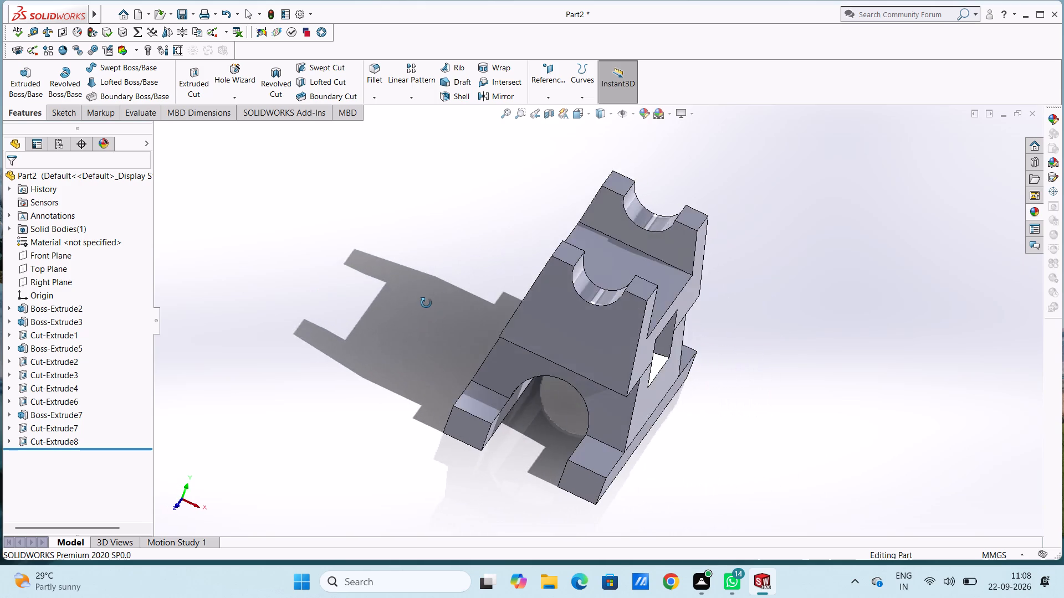
middle_click_drag(426, 303, 354, 339)
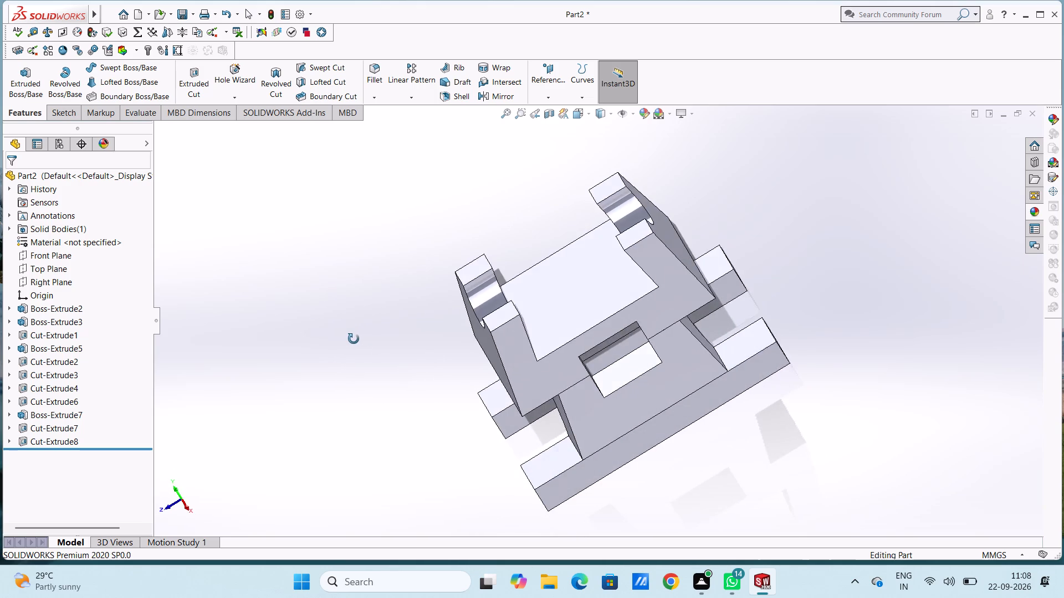
middle_click_drag(354, 339, 405, 273)
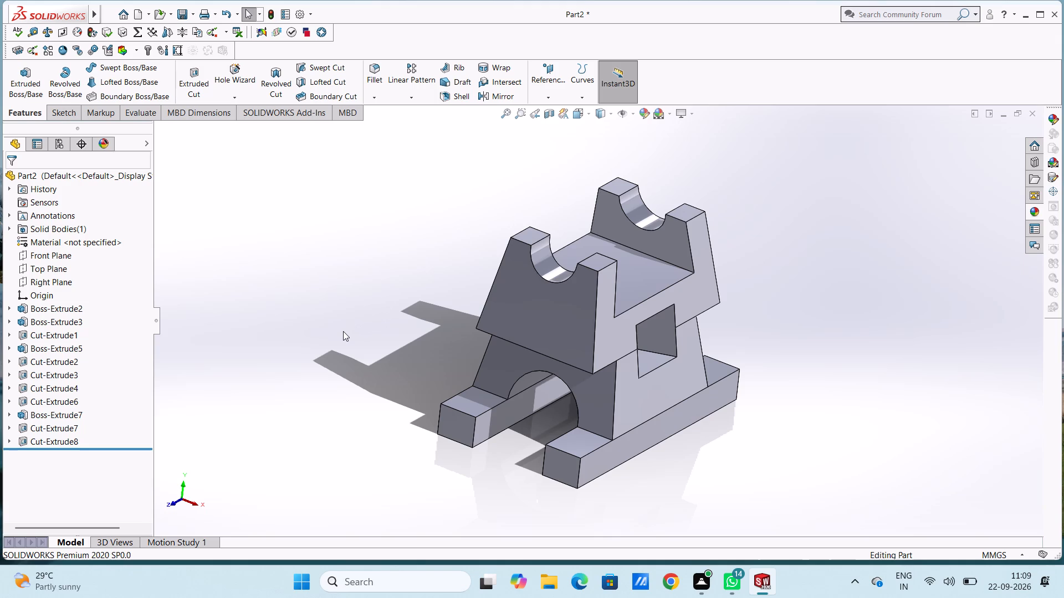
key("ctrl+7")
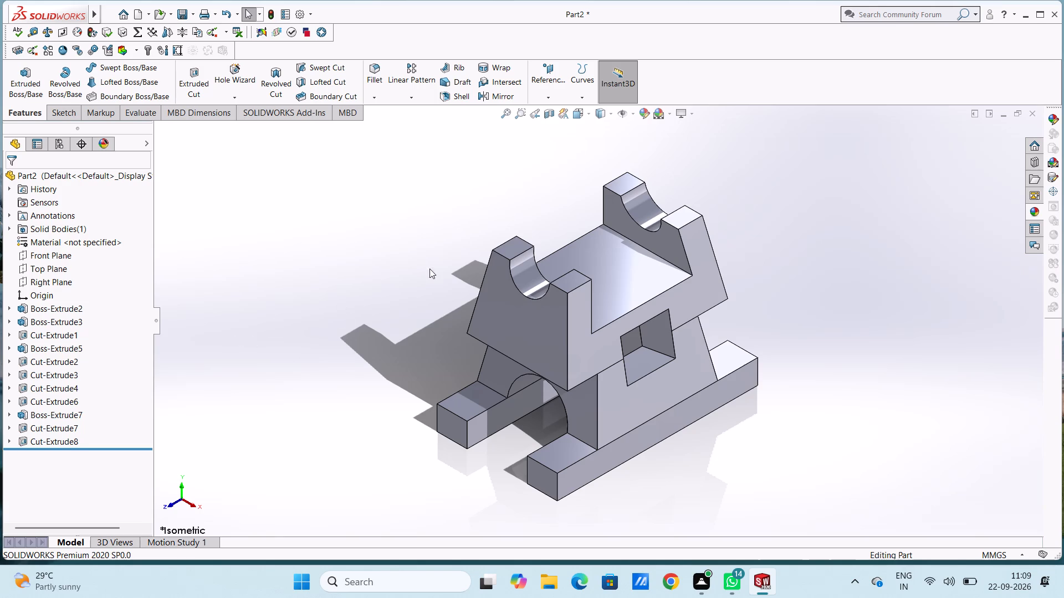
middle_click_drag(447, 263, 313, 293)
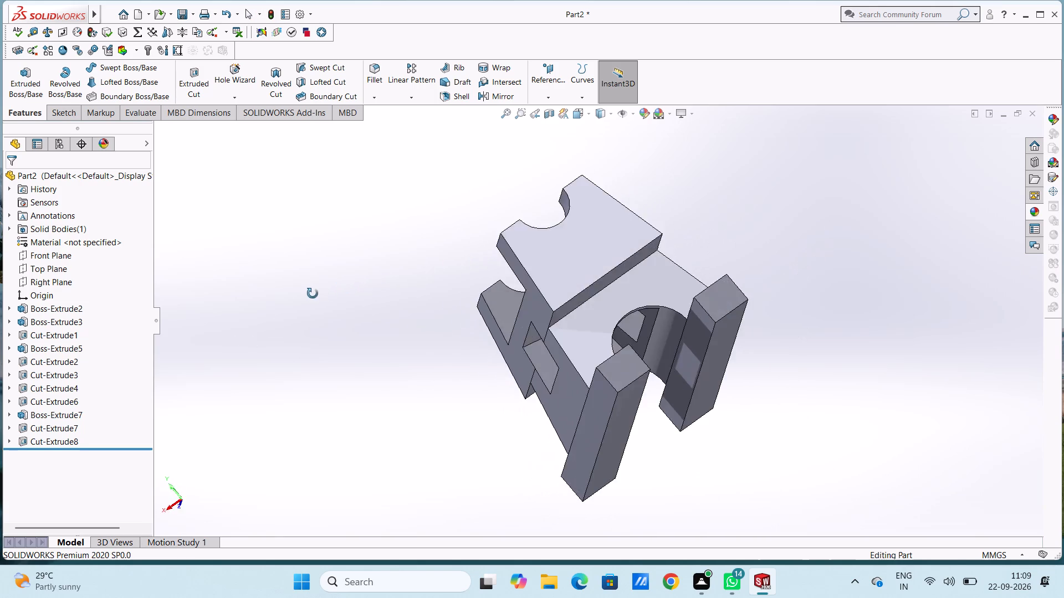
middle_click_drag(313, 293, 402, 391)
middle_click_drag(406, 395, 409, 396)
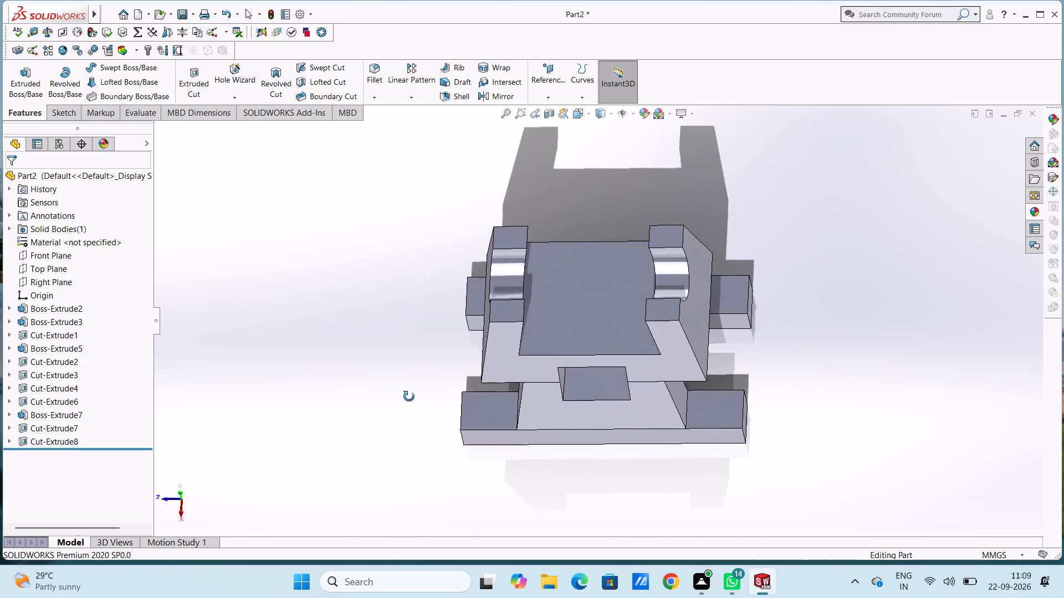
middle_click_drag(409, 396, 421, 398)
middle_click_drag(339, 360, 386, 391)
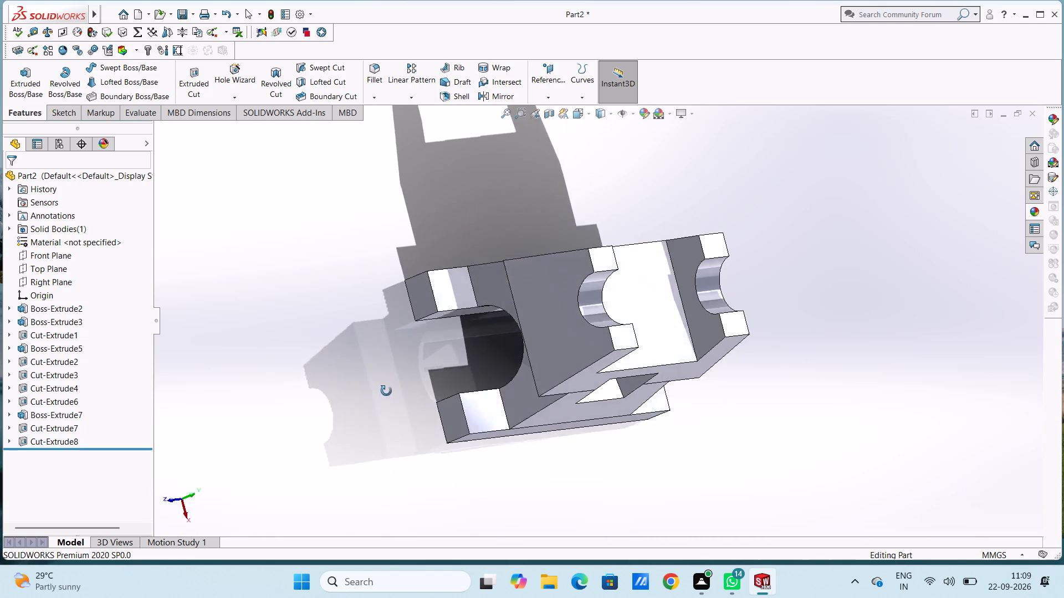
middle_click_drag(386, 391, 347, 404)
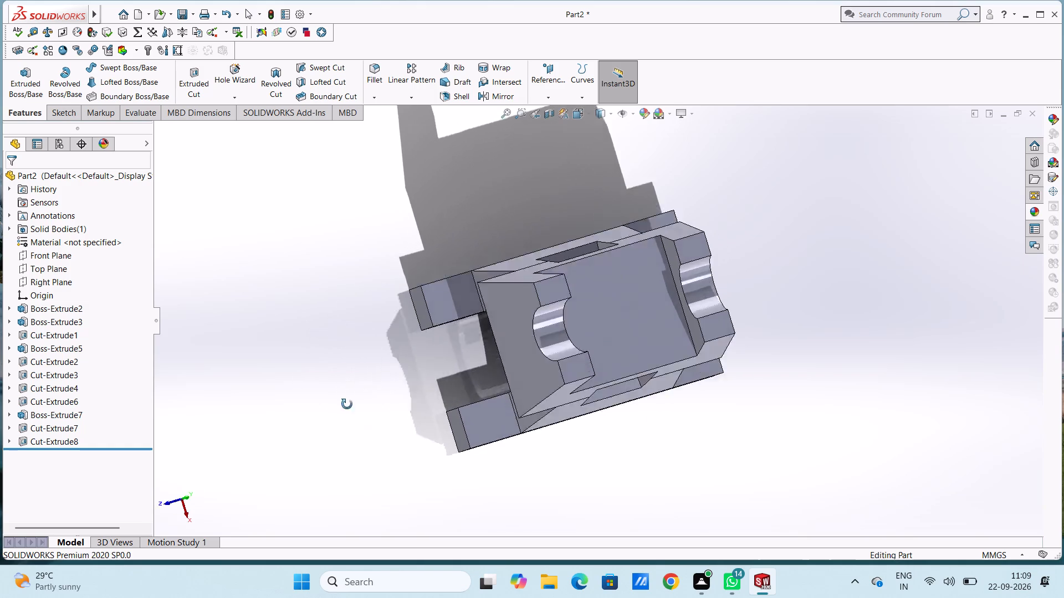
middle_click_drag(347, 404, 322, 215)
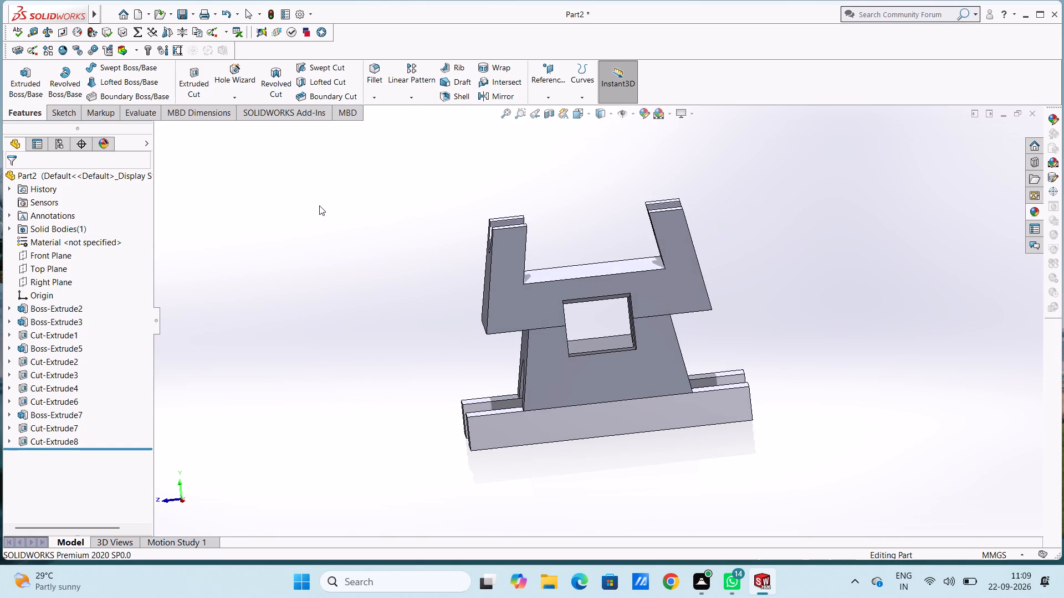
middle_click_drag(316, 283, 317, 268)
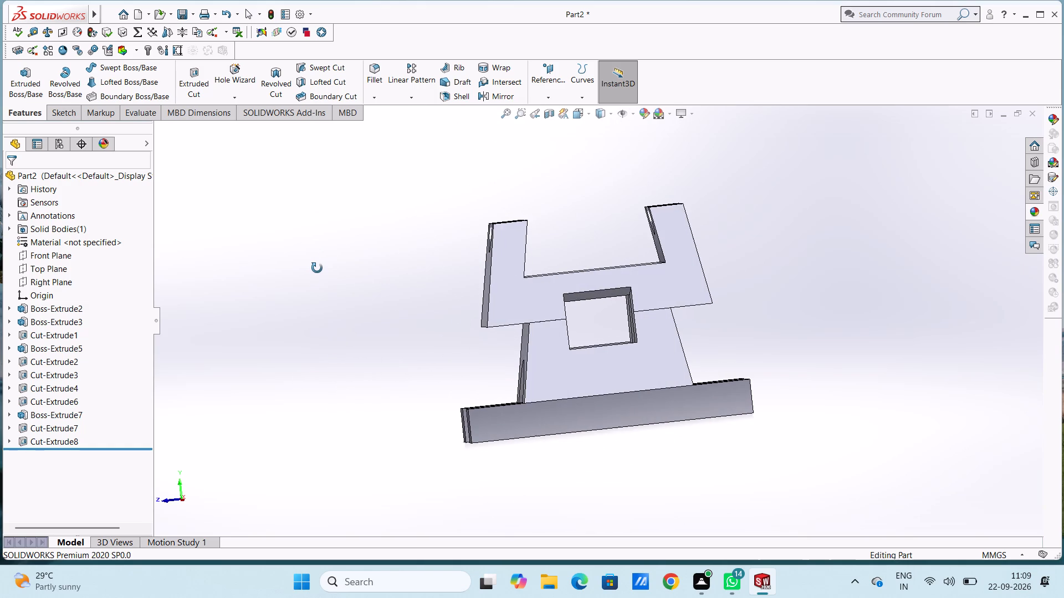
middle_click_drag(317, 268, 324, 271)
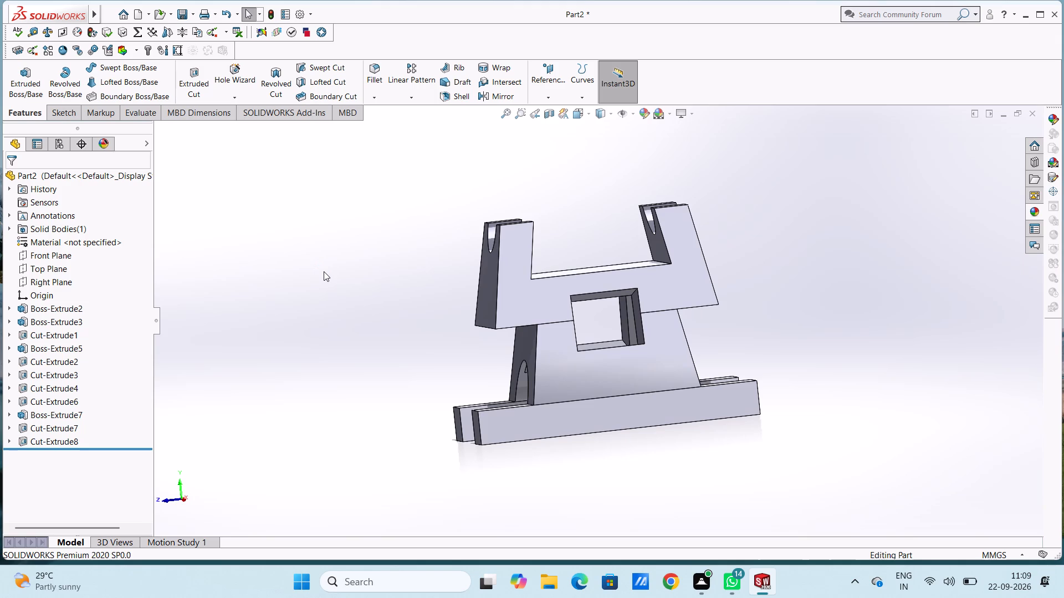
Undo the 100 mm trapezoidal cut and all the work on its profile sketch until that sketch is removed.
key("ctrl+z")
key("ctrl+z")
key("ctrl+z")
key("ctrl+z")
key("ctrl+z")
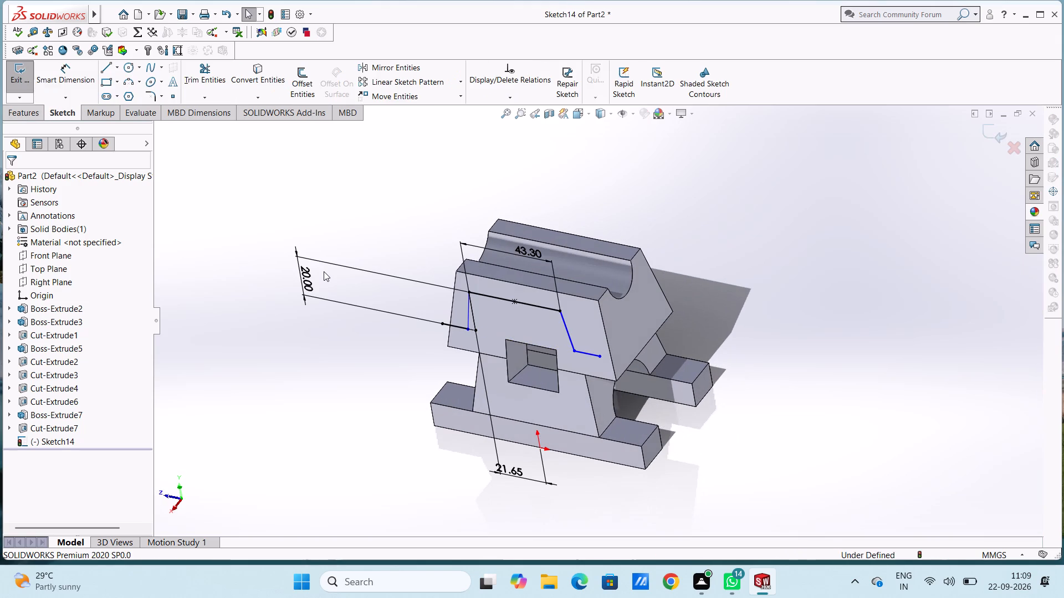
key("ctrl+z")
key("ctrl+z")
key("ctrl+z")
key("ctrl+z")
key("ctrl+z")
key("ctrl+z")
key("ctrl+z")
key("ctrl+z")
key("ctrl+z")
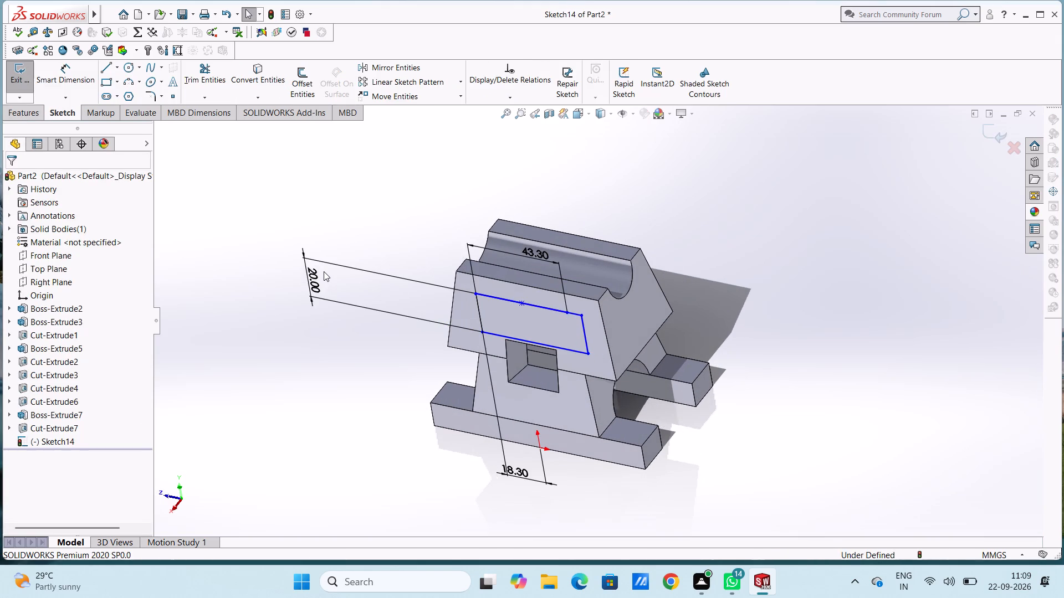
key("ctrl+z")
key("ctrl+z")
key("ctrl+z")
key("ctrl+z")
key("ctrl+z")
key("ctrl+z")
key("ctrl+z")
key("ctrl+z")
key("ctrl+z")
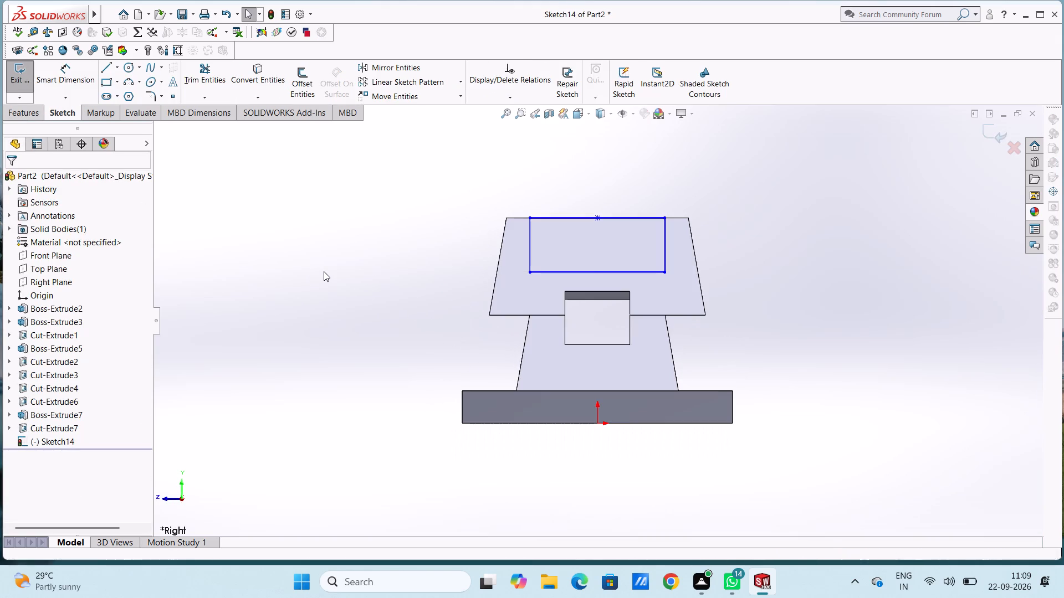
key("ctrl+z")
key("ctrl+z")
key("ctrl+z")
key("ctrl+z")
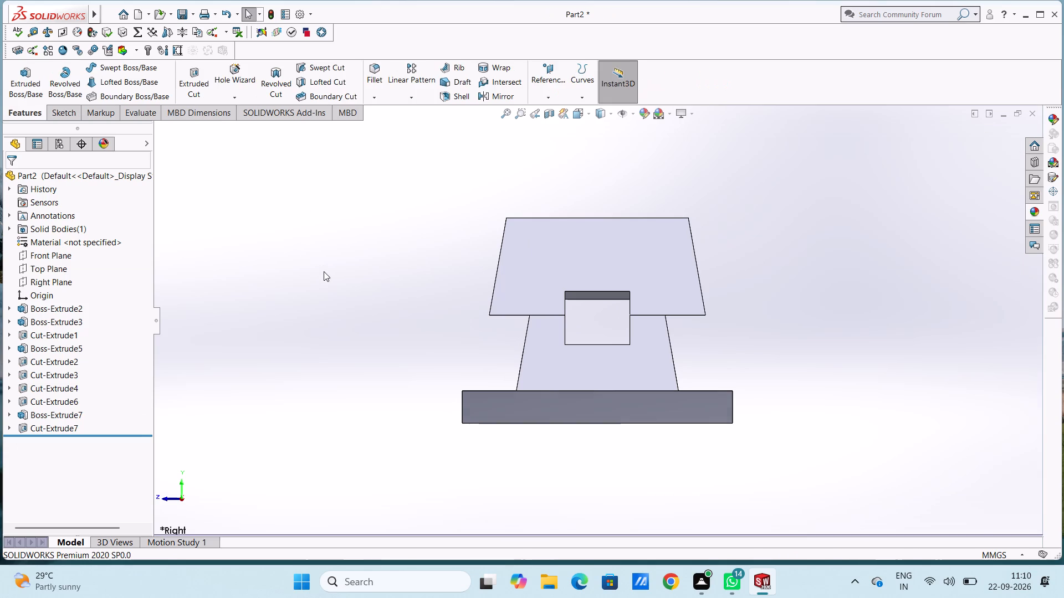
Undo the top groove cut and its sketch edits until the 10 mm radius arc is removed from the profile sketch.
key("ctrl+z")
key("ctrl+z")
key("ctrl+z")
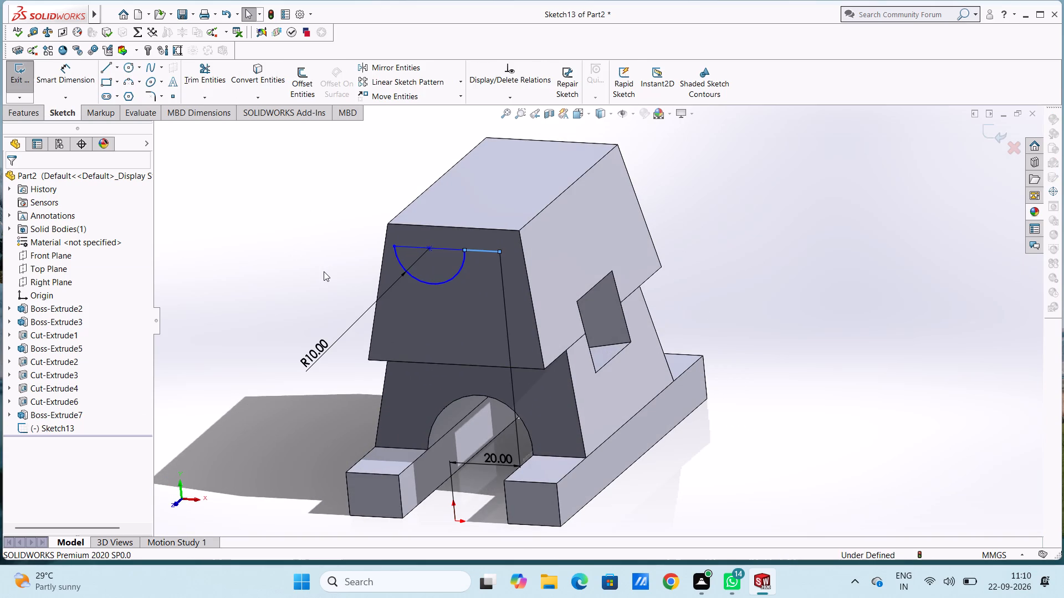
key("ctrl+z")
key("ctrl+z")
key("ctrl+z")
key("ctrl+z")
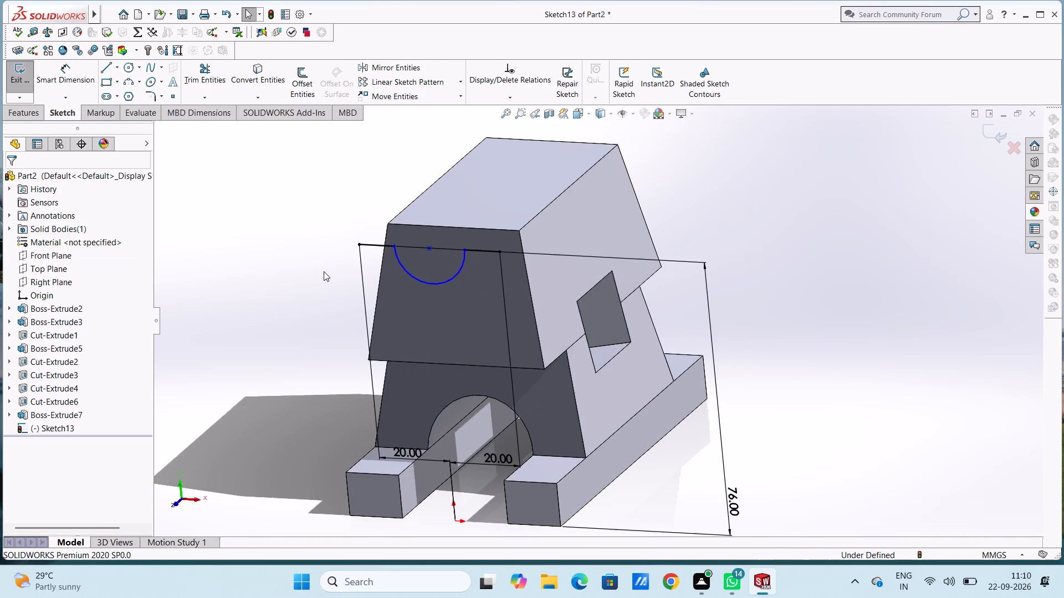
key("ctrl+z")
key("ctrl+z")
key("ctrl+z")
key("ctrl+z")
key("ctrl+z")
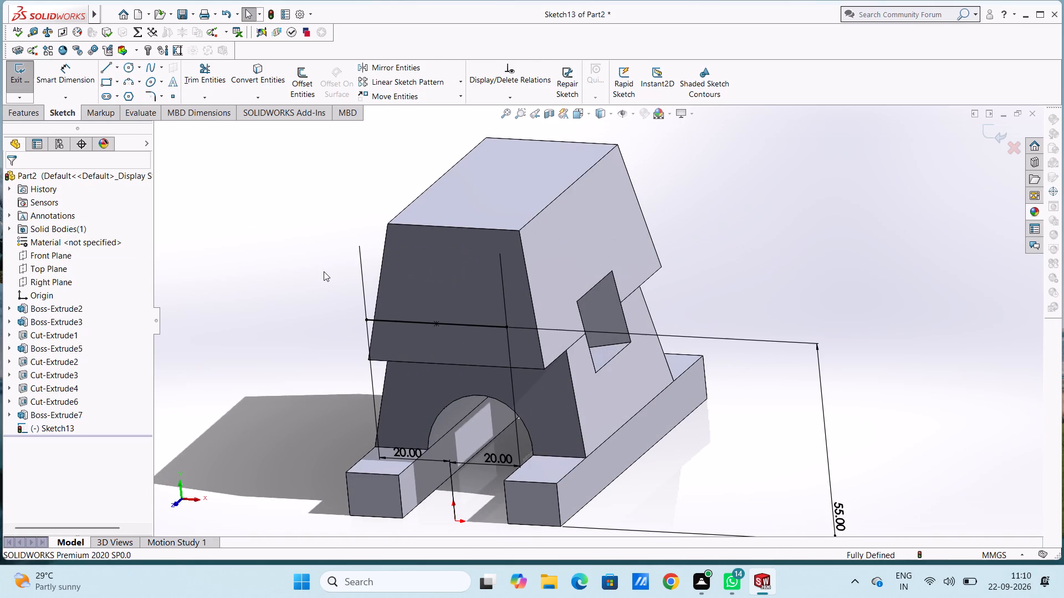
Undo the remaining dimensions and position changes of the groove sketch until only the undimensioned horizontal line is left.
key("ctrl+z")
key("ctrl+z")
key("ctrl+z")
key("ctrl+z")
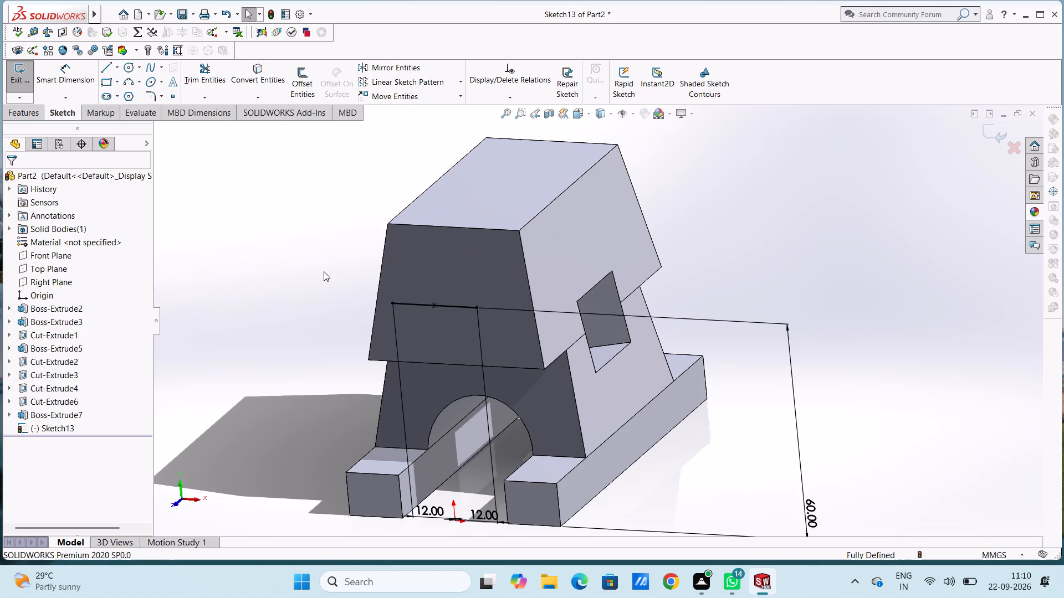
key("ctrl+z")
key("ctrl+z")
key("ctrl+z")
key("ctrl+z")
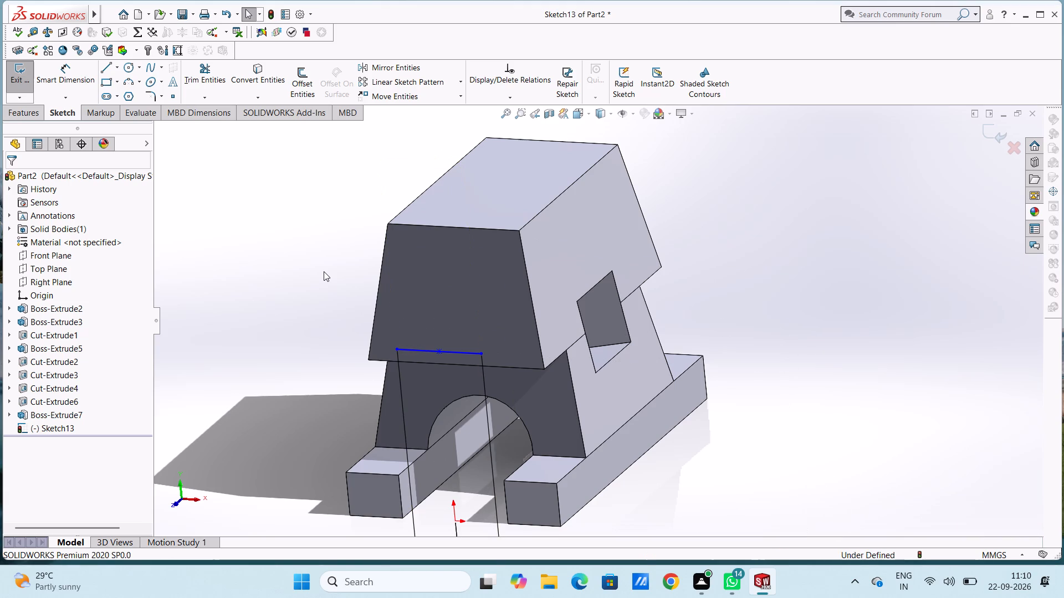
key("ctrl+z")
key("ctrl+z")
key("ctrl+z")
key("ctrl+z")
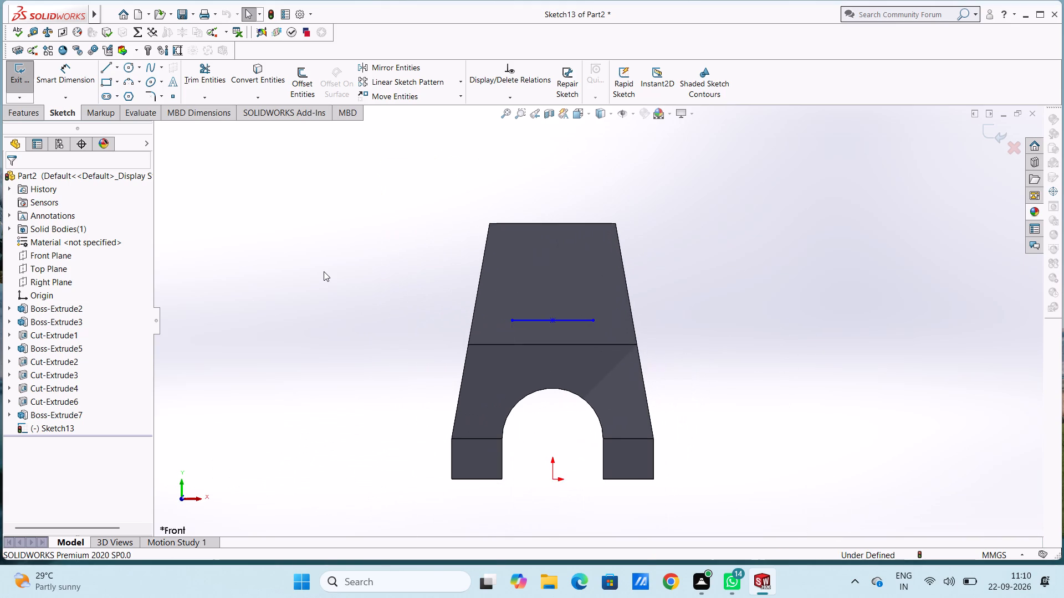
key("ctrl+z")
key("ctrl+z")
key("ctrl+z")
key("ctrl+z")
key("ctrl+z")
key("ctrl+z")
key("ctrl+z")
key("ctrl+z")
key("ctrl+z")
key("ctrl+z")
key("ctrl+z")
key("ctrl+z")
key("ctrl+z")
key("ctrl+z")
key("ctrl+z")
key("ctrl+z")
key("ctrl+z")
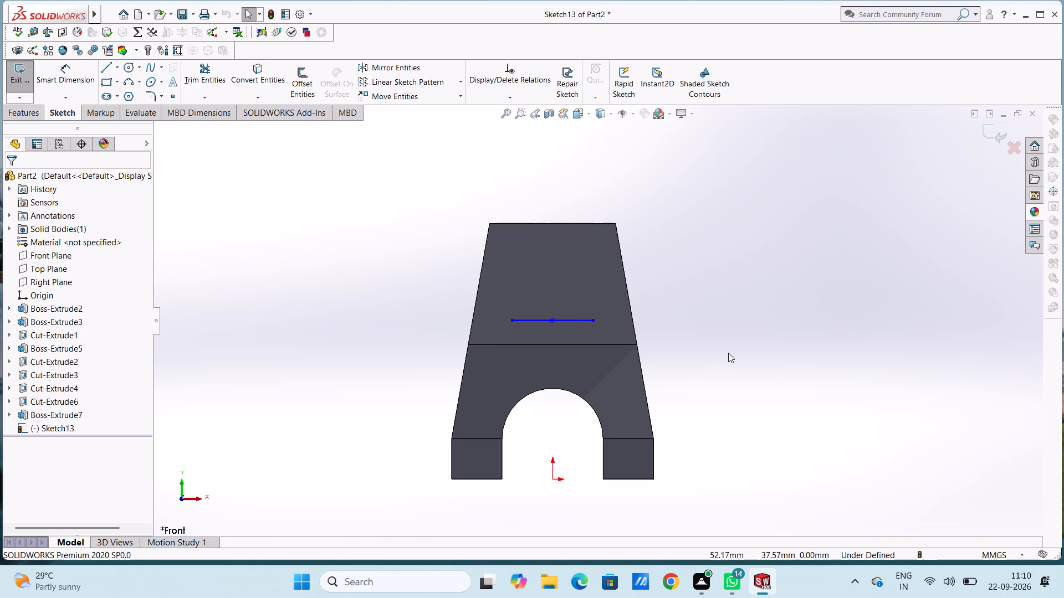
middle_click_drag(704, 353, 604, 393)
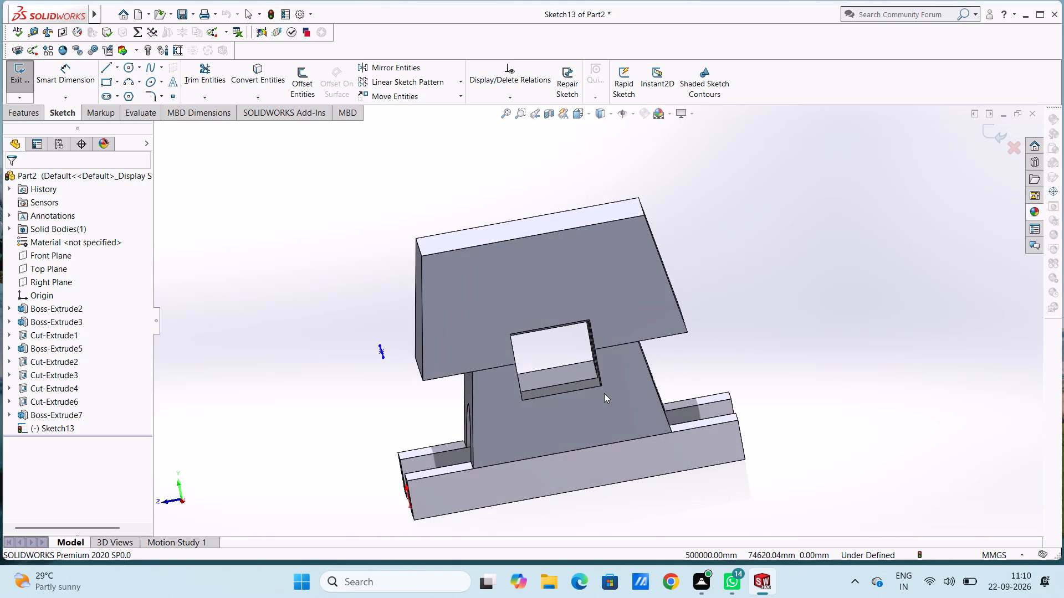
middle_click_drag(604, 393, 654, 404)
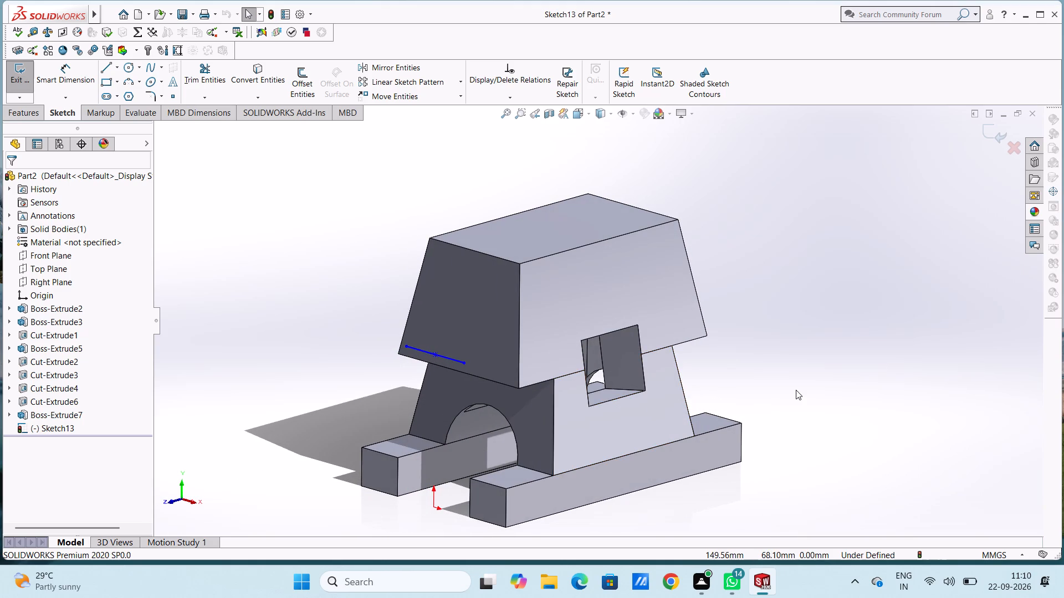
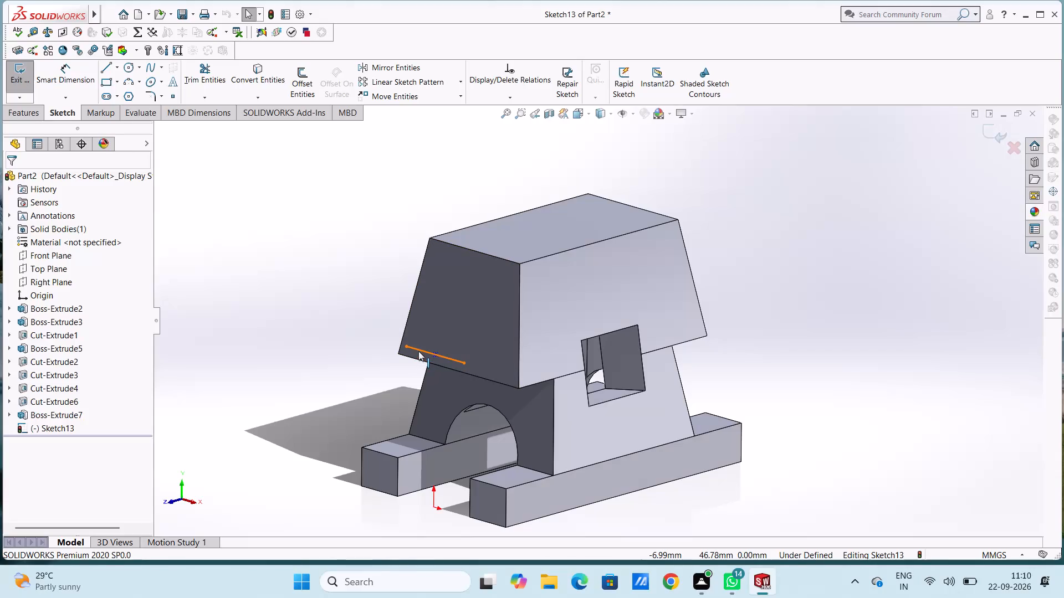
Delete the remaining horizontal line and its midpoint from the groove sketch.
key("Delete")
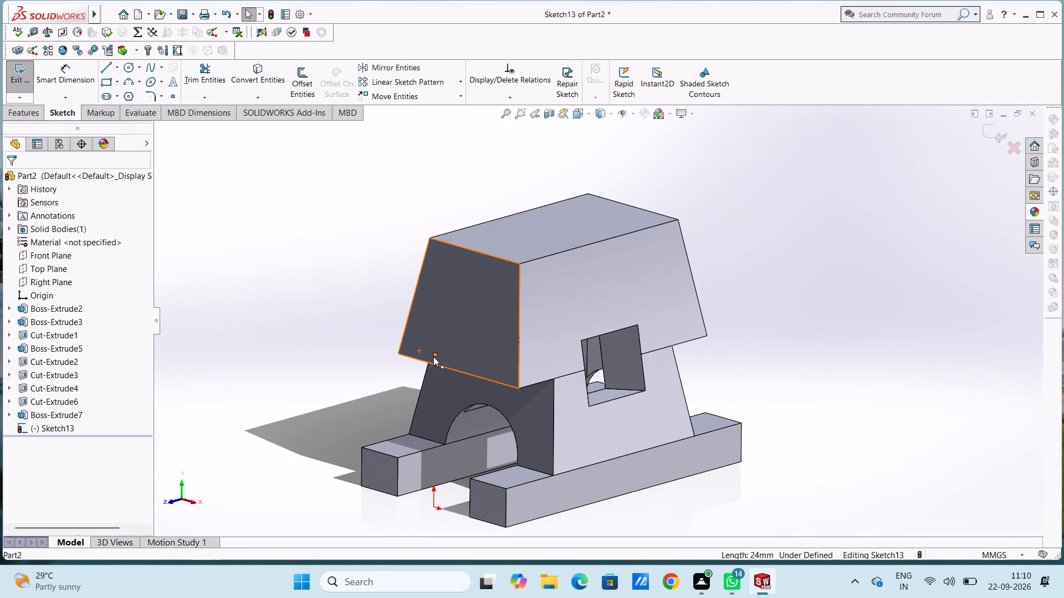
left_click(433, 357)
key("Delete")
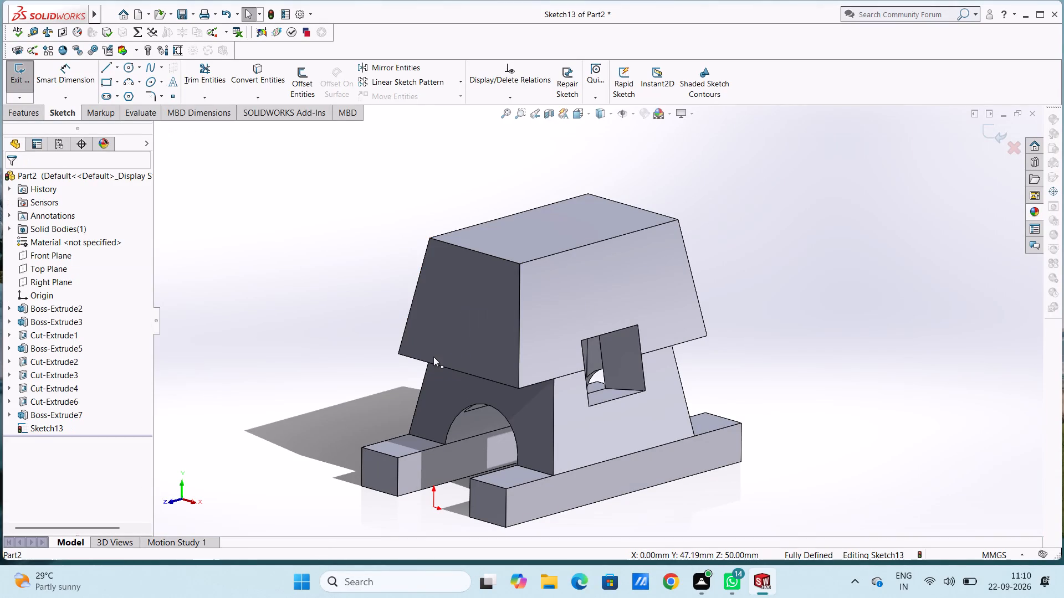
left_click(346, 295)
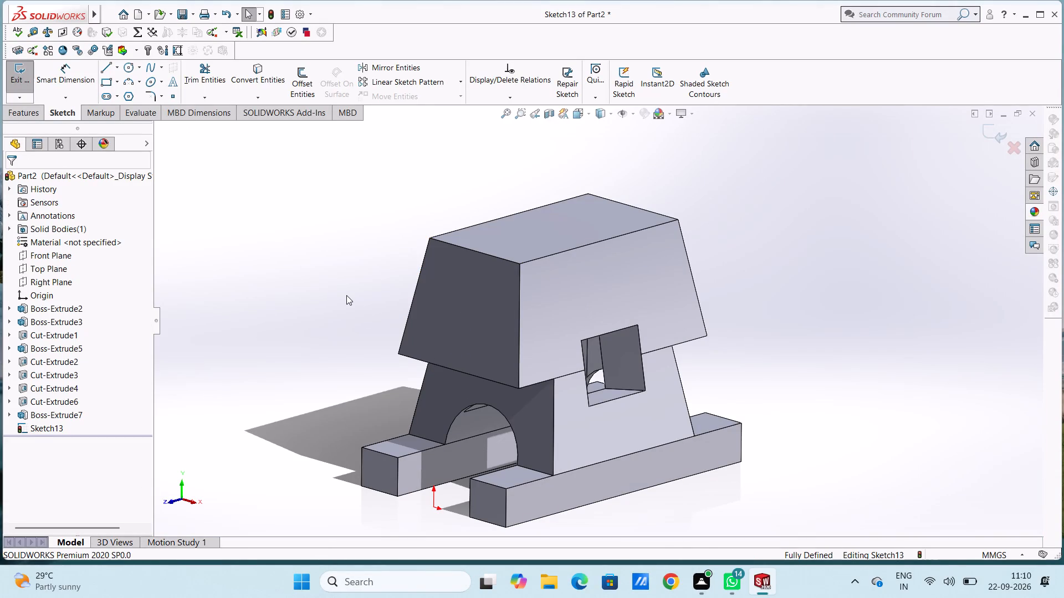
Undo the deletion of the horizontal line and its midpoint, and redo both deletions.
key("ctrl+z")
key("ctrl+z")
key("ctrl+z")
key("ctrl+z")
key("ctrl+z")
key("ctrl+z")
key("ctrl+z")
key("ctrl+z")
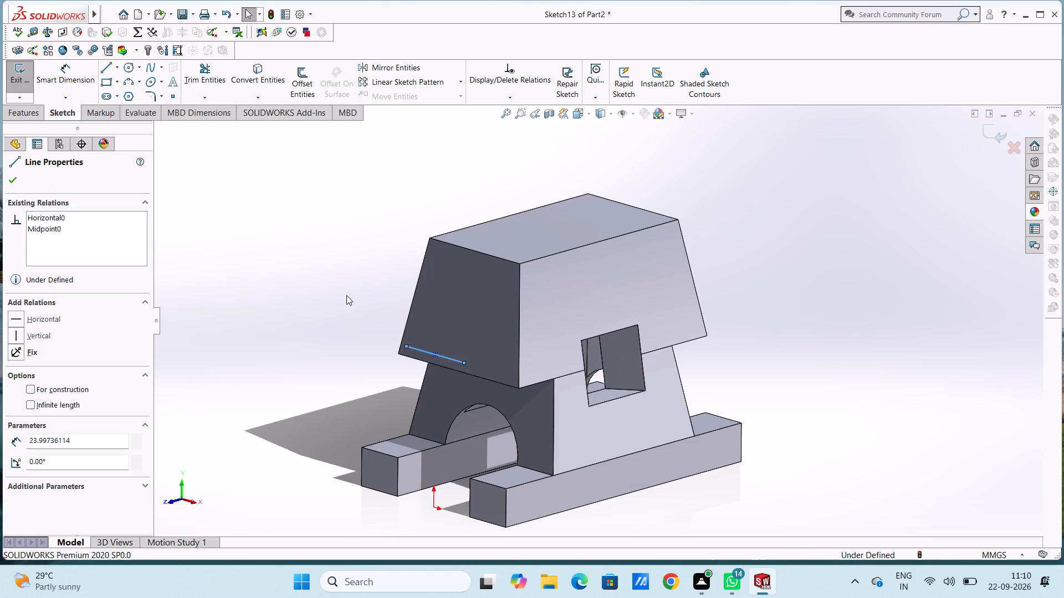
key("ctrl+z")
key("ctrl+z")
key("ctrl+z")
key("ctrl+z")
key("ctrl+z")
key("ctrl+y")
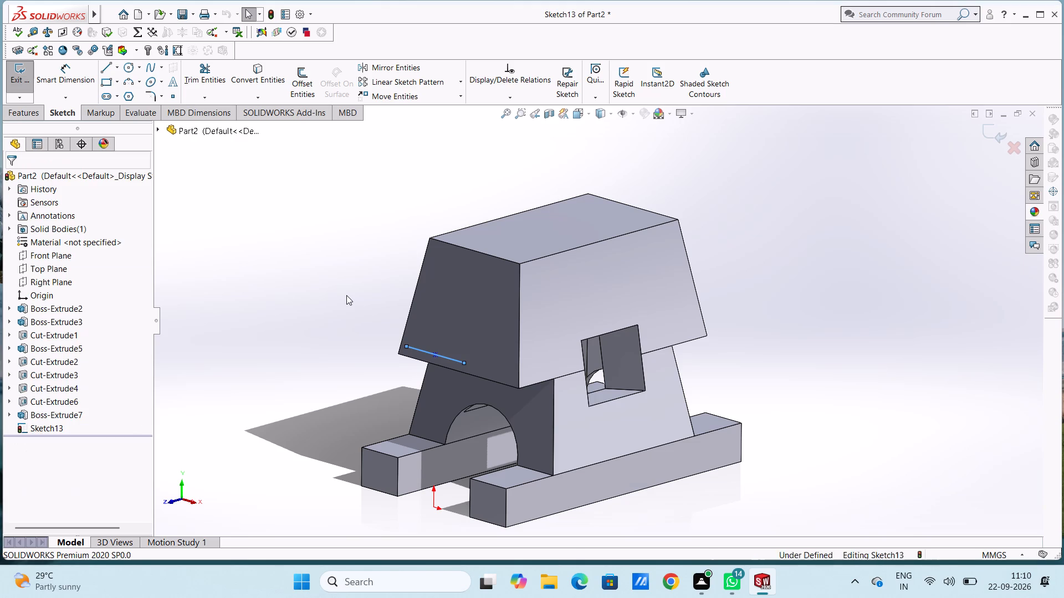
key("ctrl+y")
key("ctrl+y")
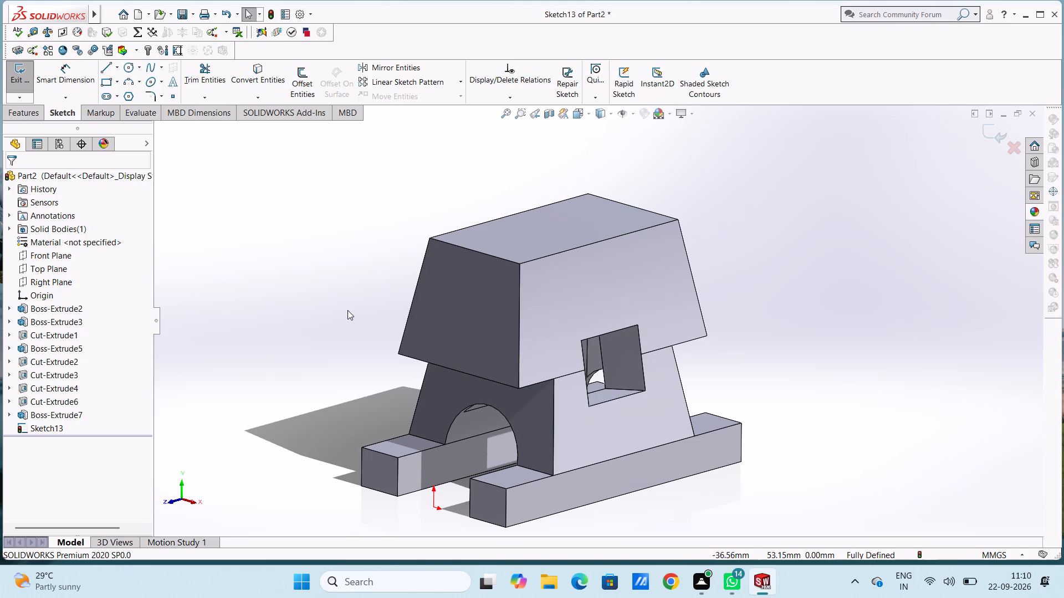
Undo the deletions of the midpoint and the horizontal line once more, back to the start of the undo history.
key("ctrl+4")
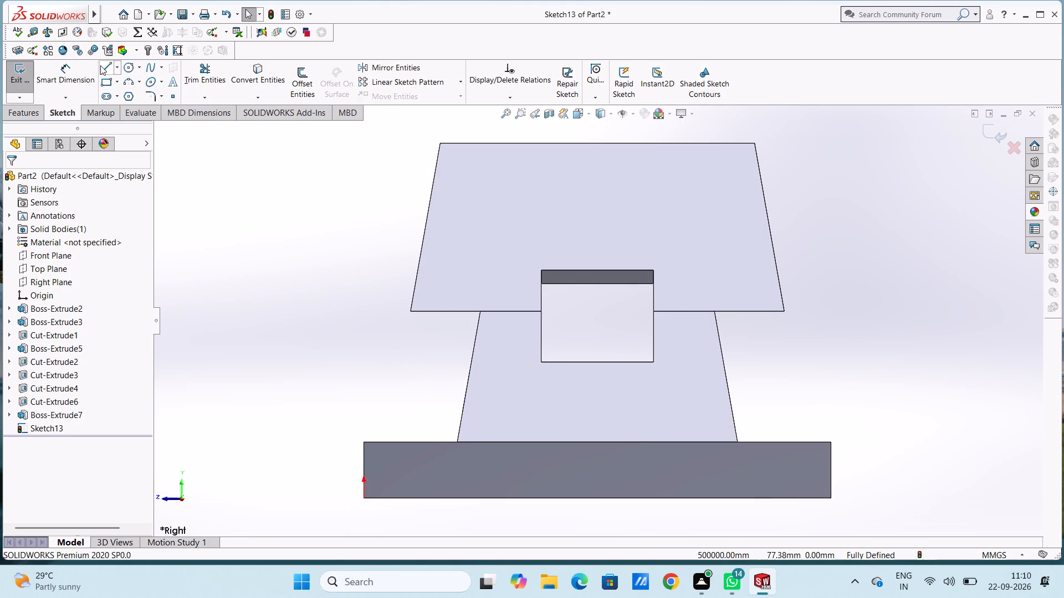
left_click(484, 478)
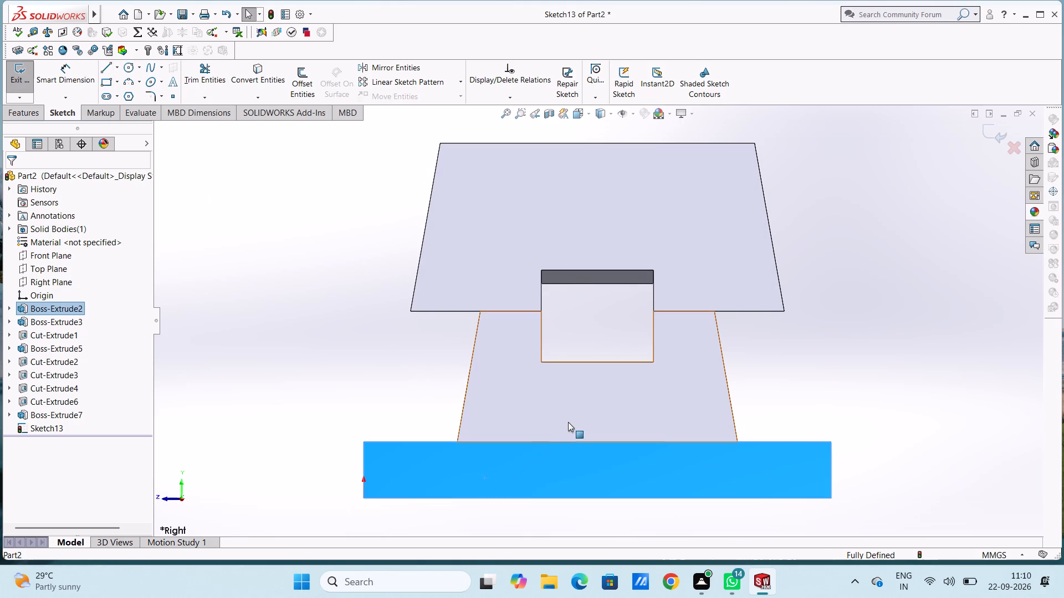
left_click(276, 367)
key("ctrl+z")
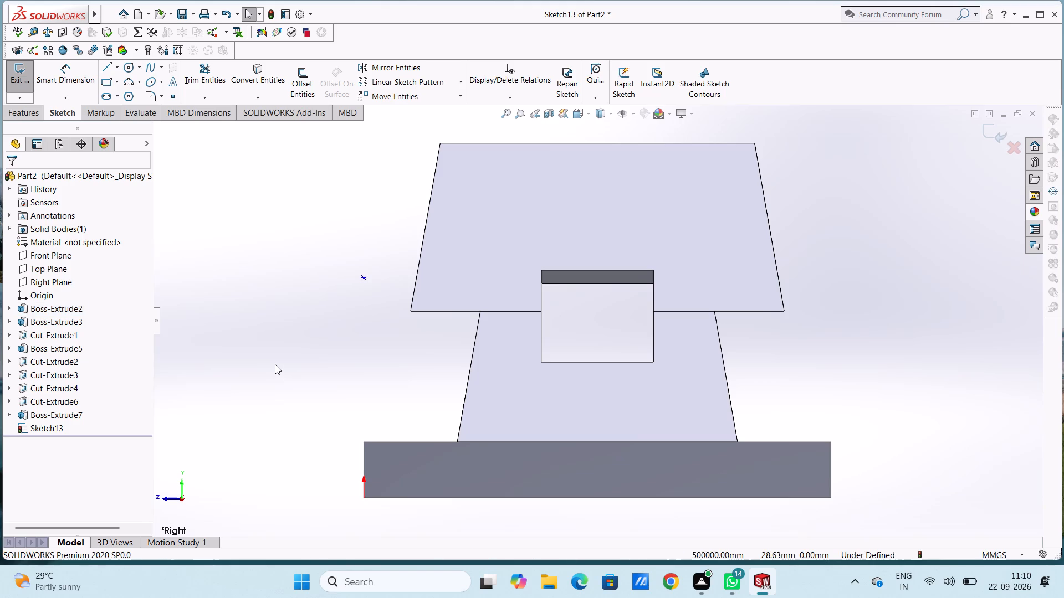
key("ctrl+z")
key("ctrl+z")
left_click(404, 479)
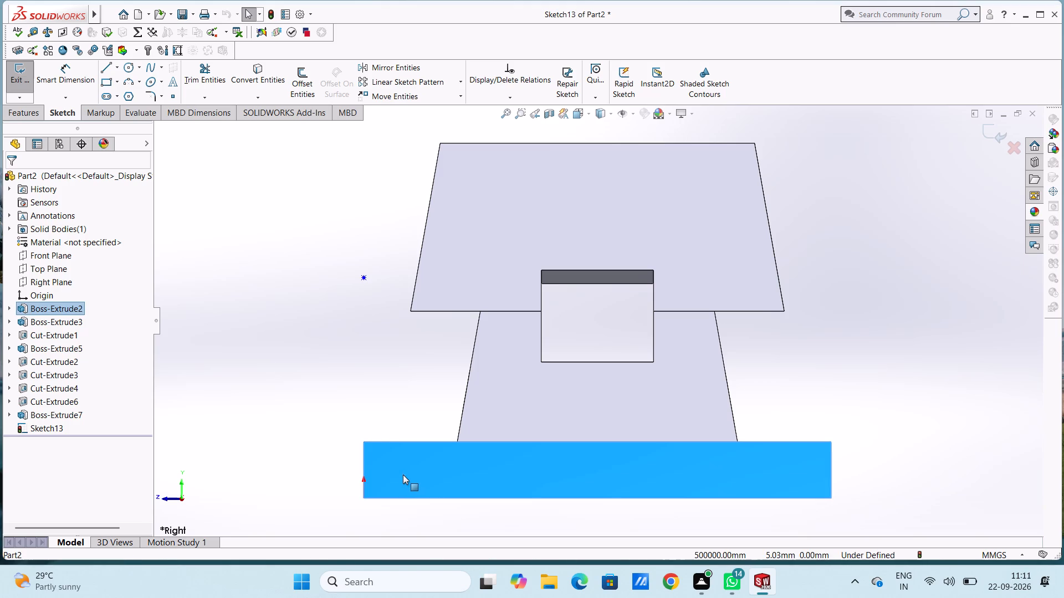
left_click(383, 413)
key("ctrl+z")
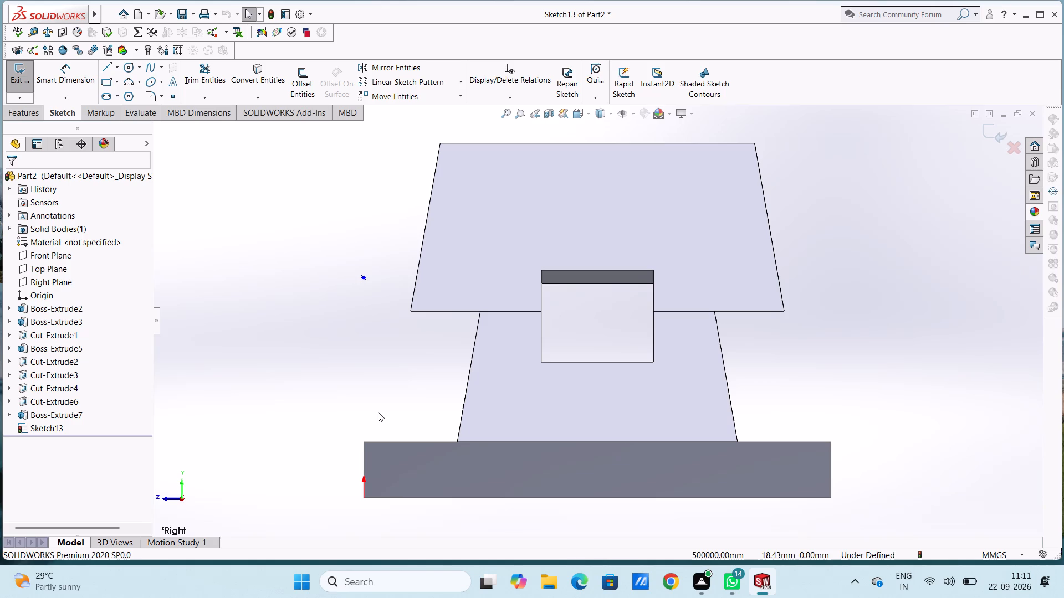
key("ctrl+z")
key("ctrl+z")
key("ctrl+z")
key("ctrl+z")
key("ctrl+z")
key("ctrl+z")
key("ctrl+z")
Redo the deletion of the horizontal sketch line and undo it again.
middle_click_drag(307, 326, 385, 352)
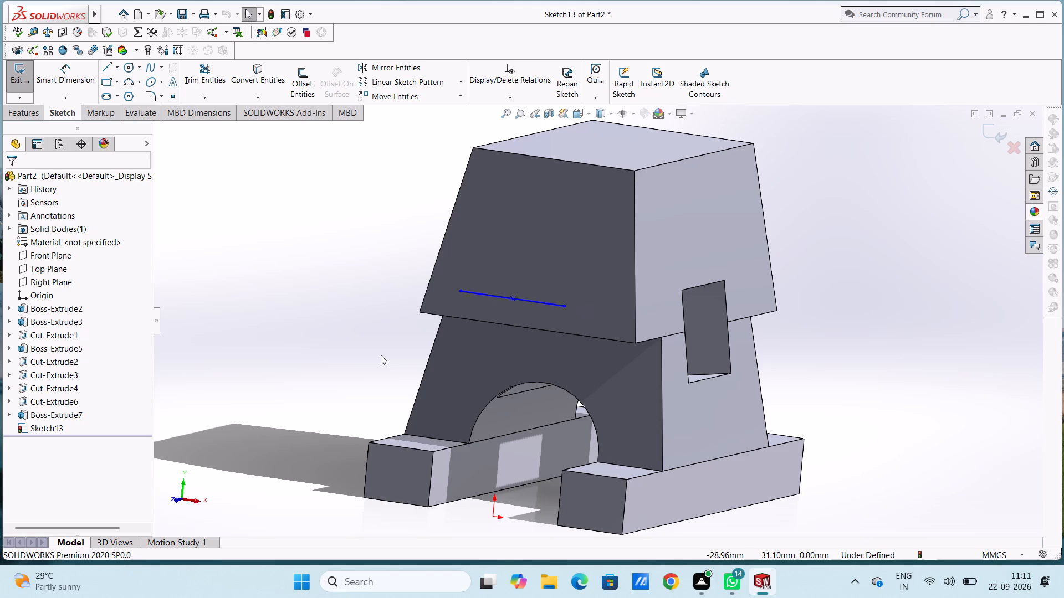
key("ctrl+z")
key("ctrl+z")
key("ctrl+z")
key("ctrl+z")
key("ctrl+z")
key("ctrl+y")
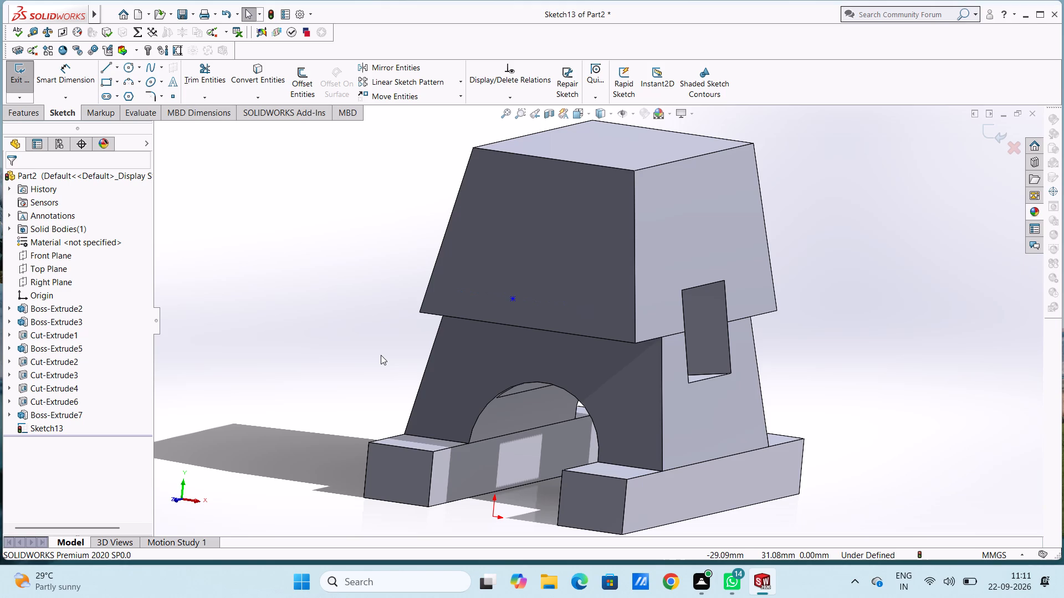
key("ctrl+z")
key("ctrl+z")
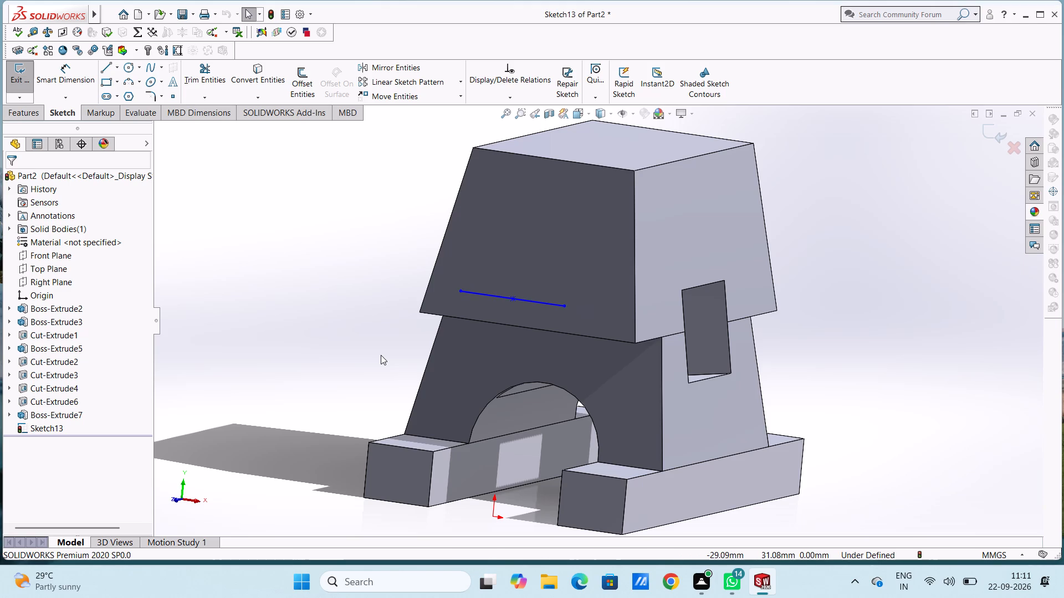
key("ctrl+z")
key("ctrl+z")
Delete the horizontal line from the sketch on the tower's front face.
left_click(471, 292)
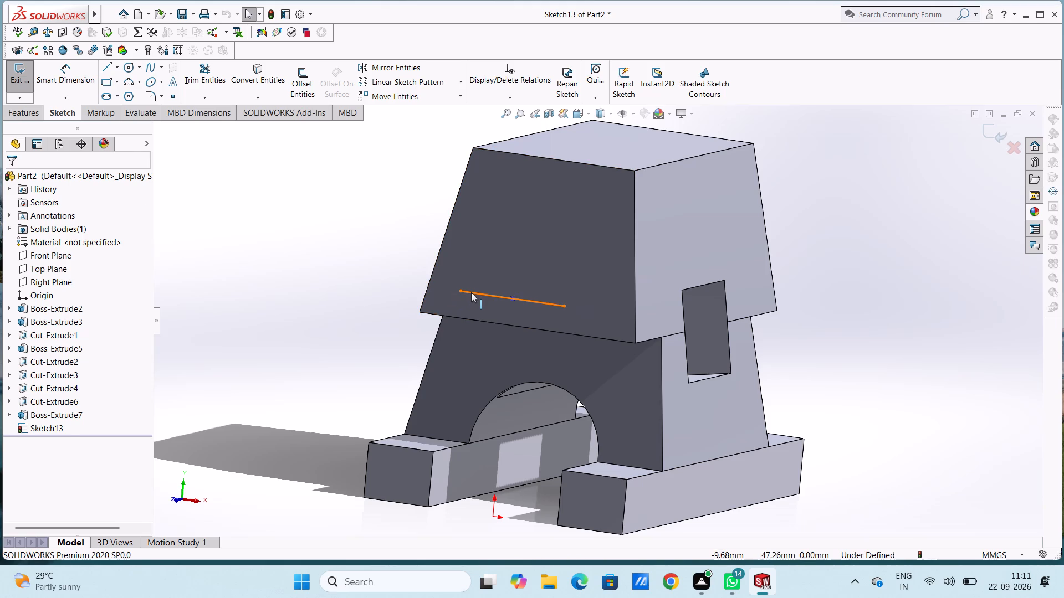
key("Delete")
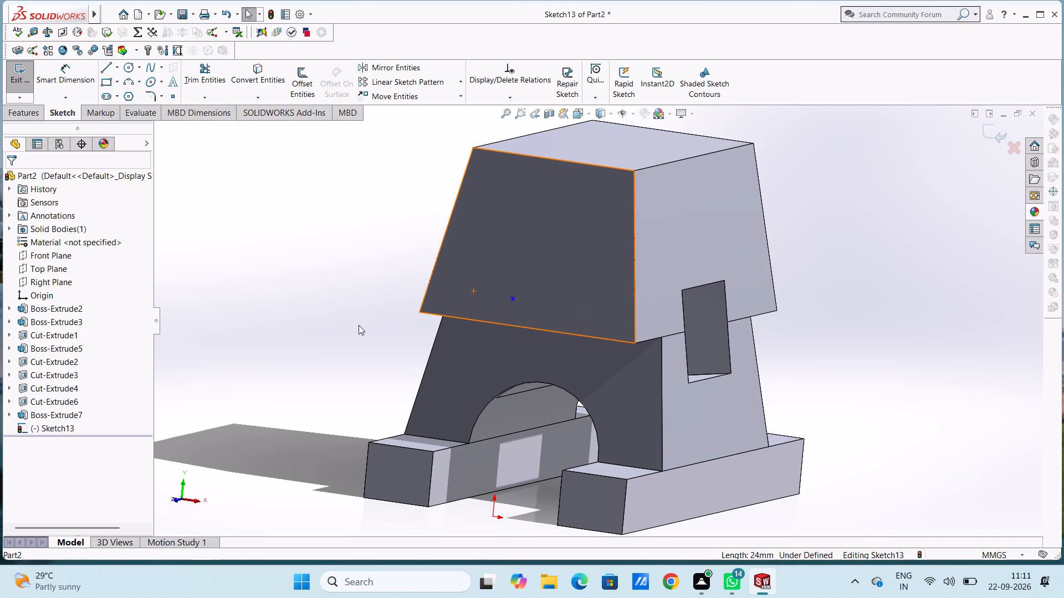
Sketch a 20 mm vertical line downward from the midpoint of the tower's top edge, in the front view.
key("ctrl+1")
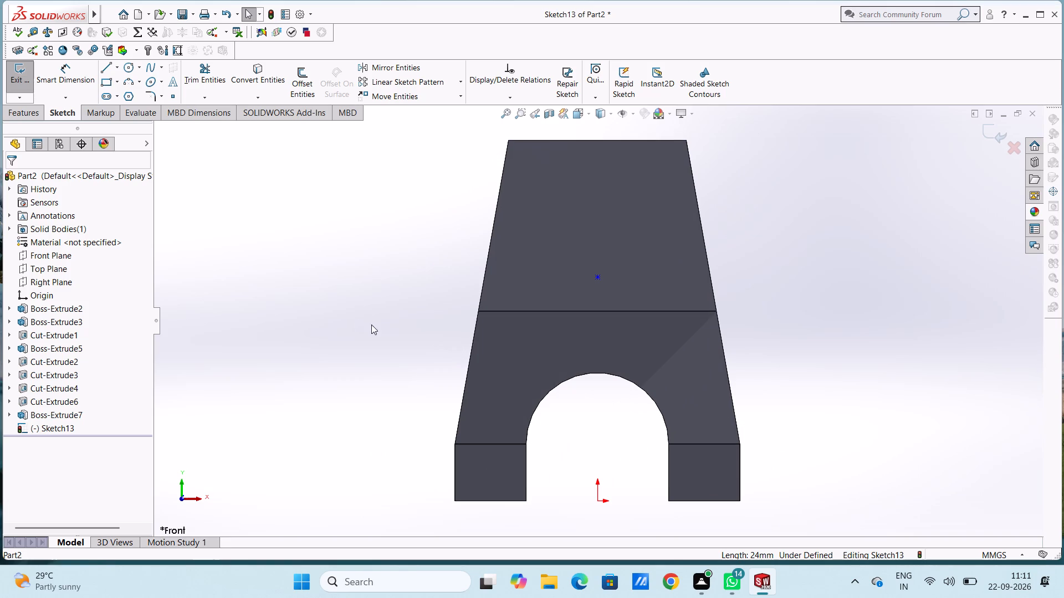
left_click(105, 69)
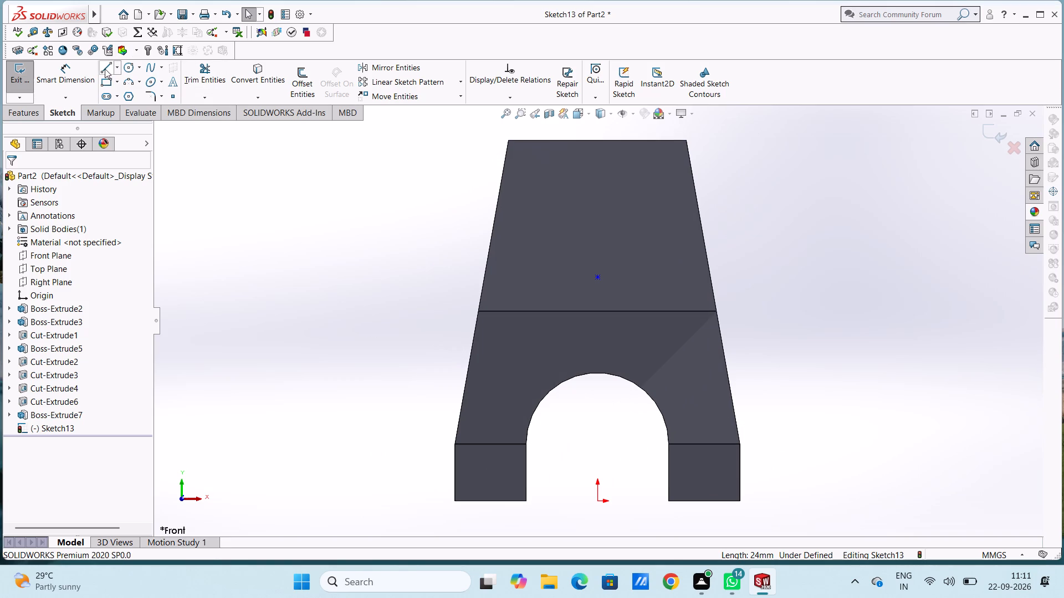
left_click(599, 139)
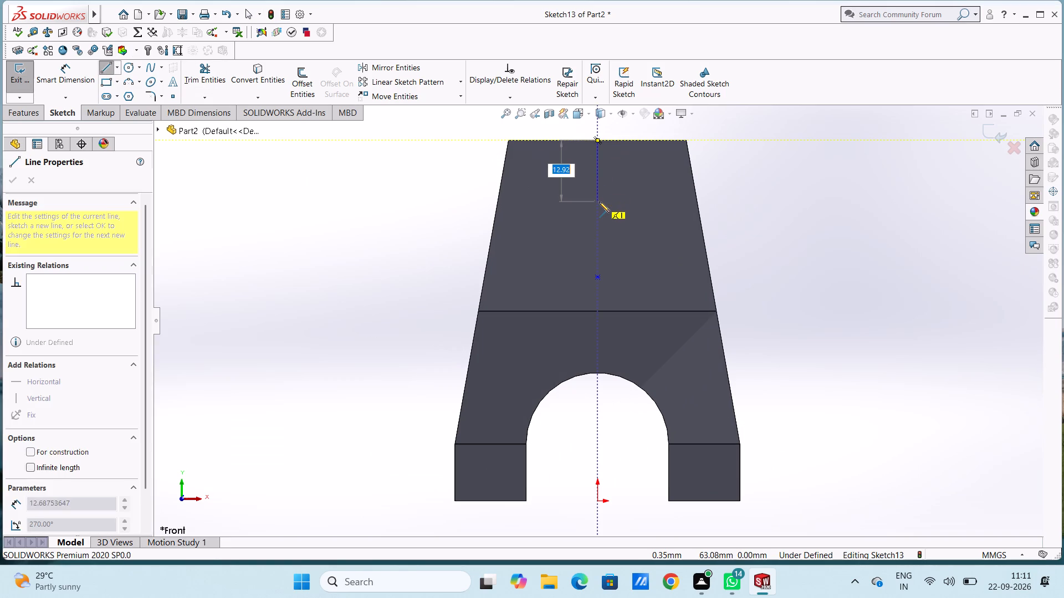
type("20")
key("Return")
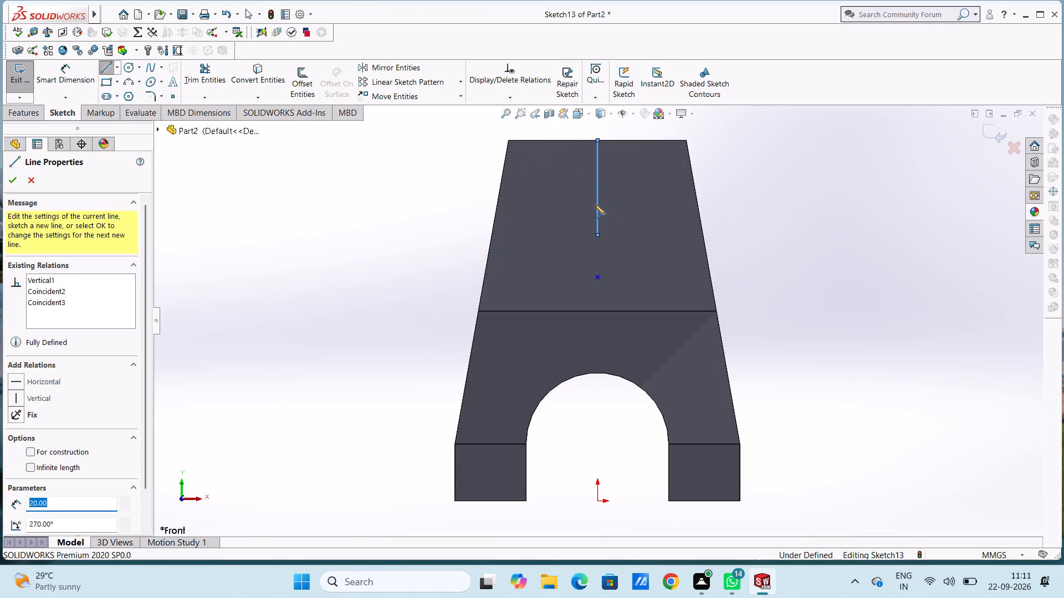
Sketch a closed rectangle about 54 mm wide, from the tower's top edge to the 20 mm line's lower end, overhanging both sides.
left_click(716, 236)
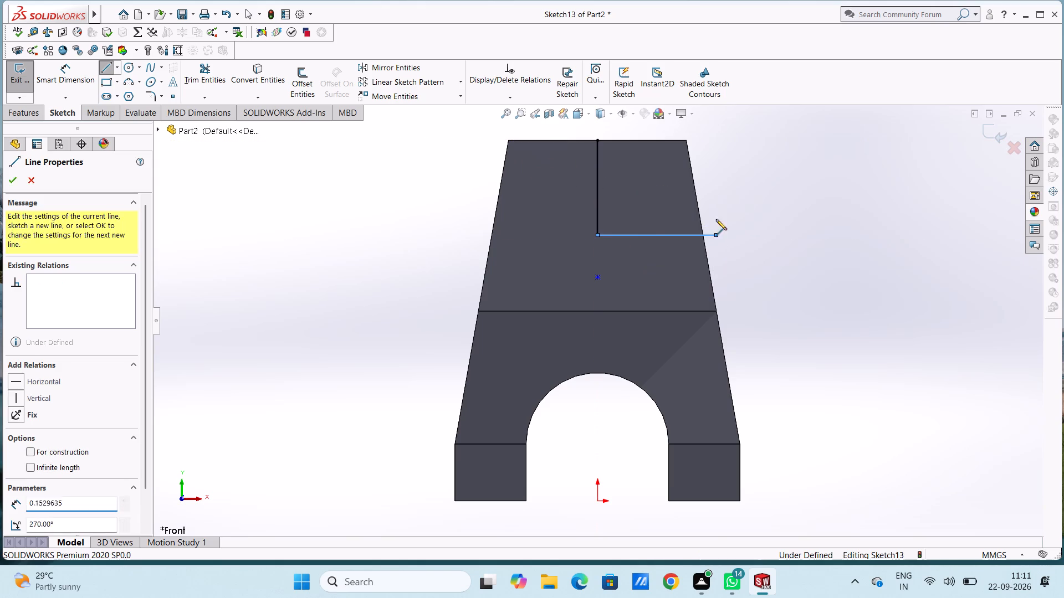
left_click(716, 138)
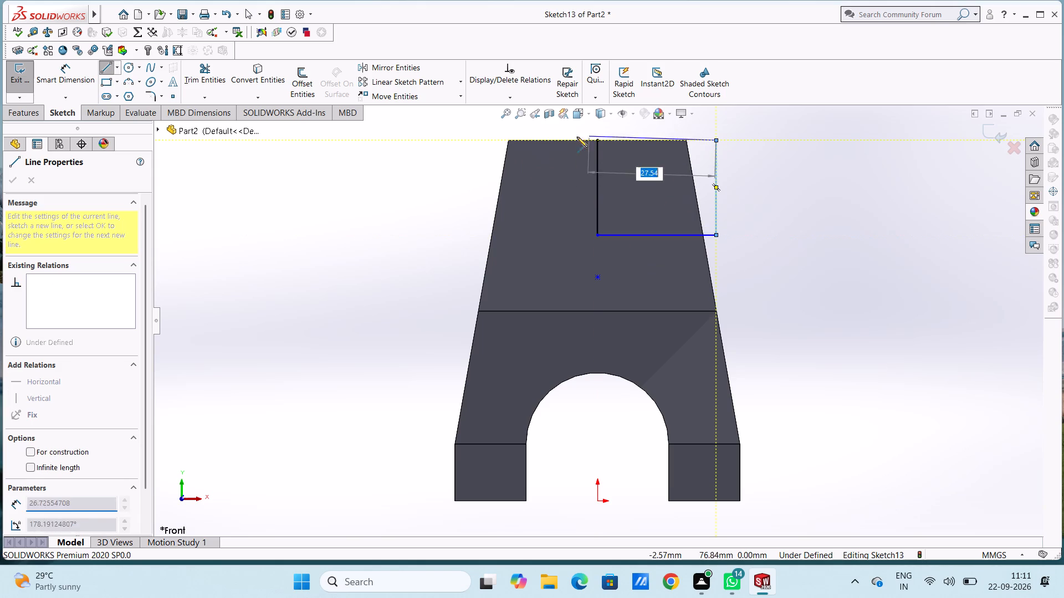
left_click(459, 140)
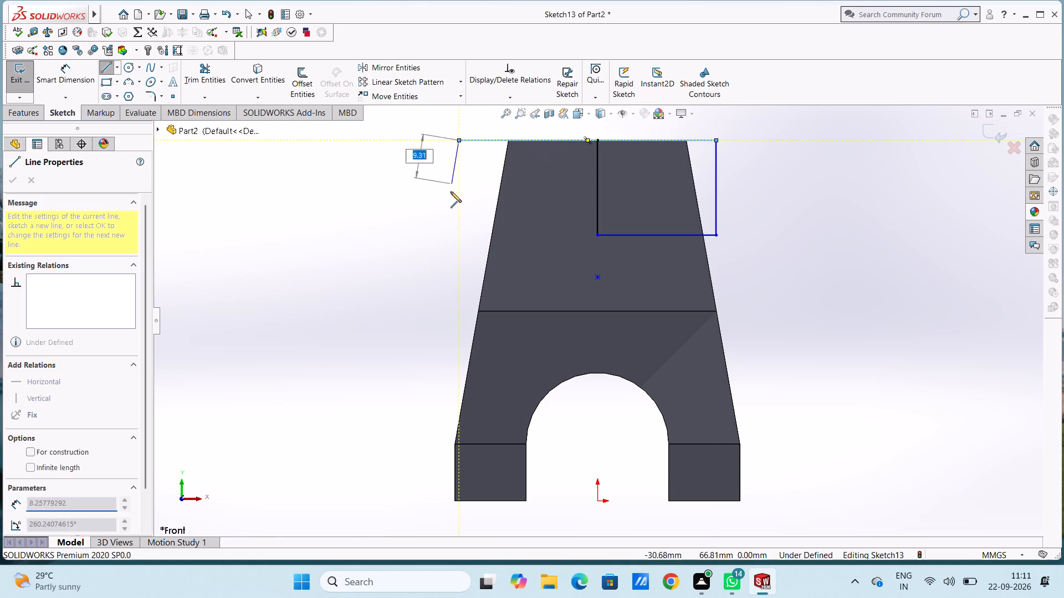
left_click(458, 243)
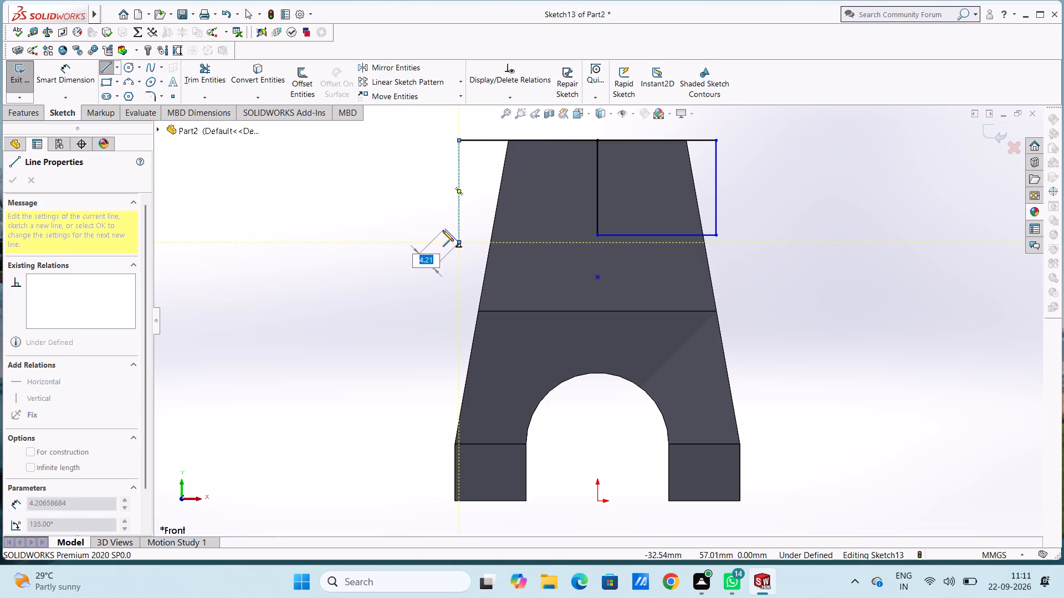
key("Escape")
key("ctrl+z")
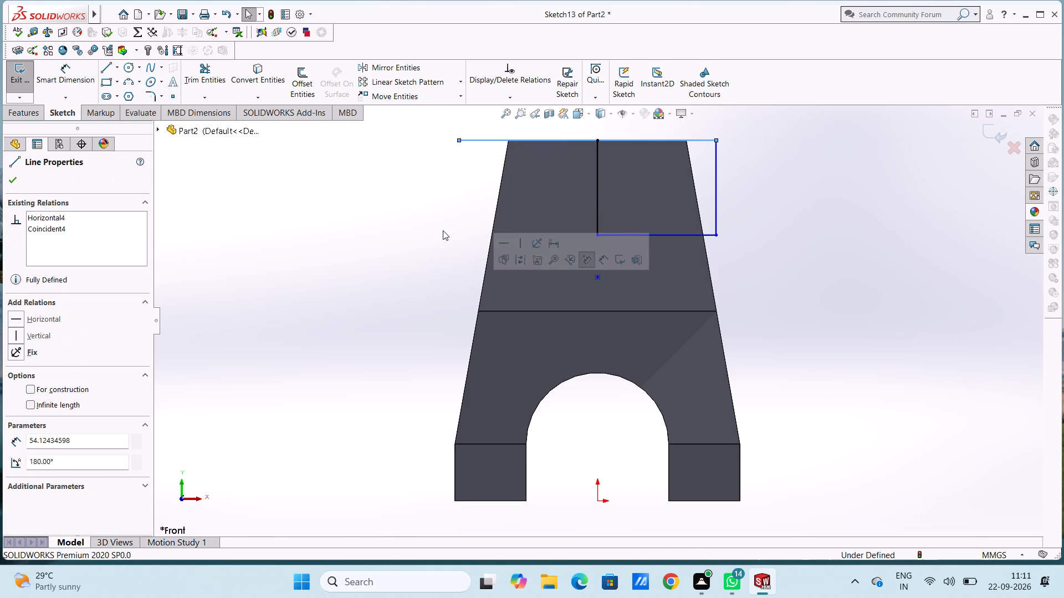
left_click(105, 69)
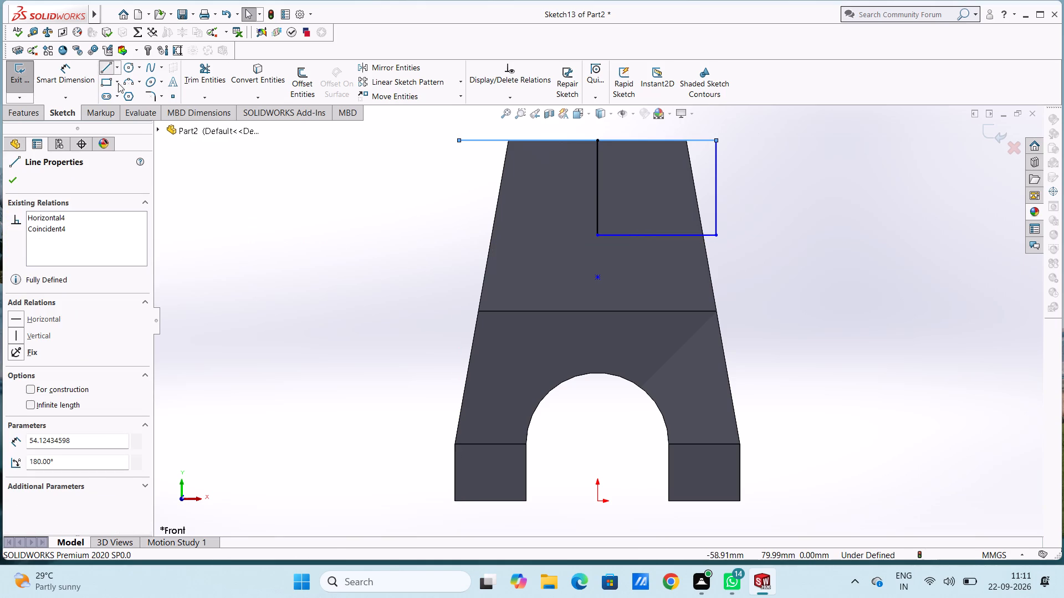
left_click(456, 140)
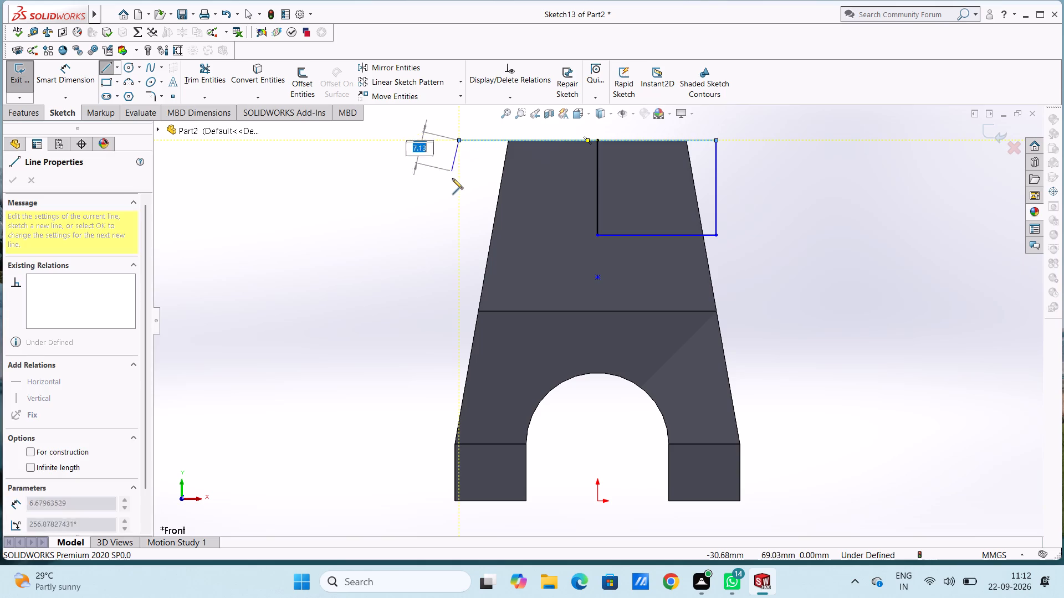
left_click(460, 234)
left_click(598, 236)
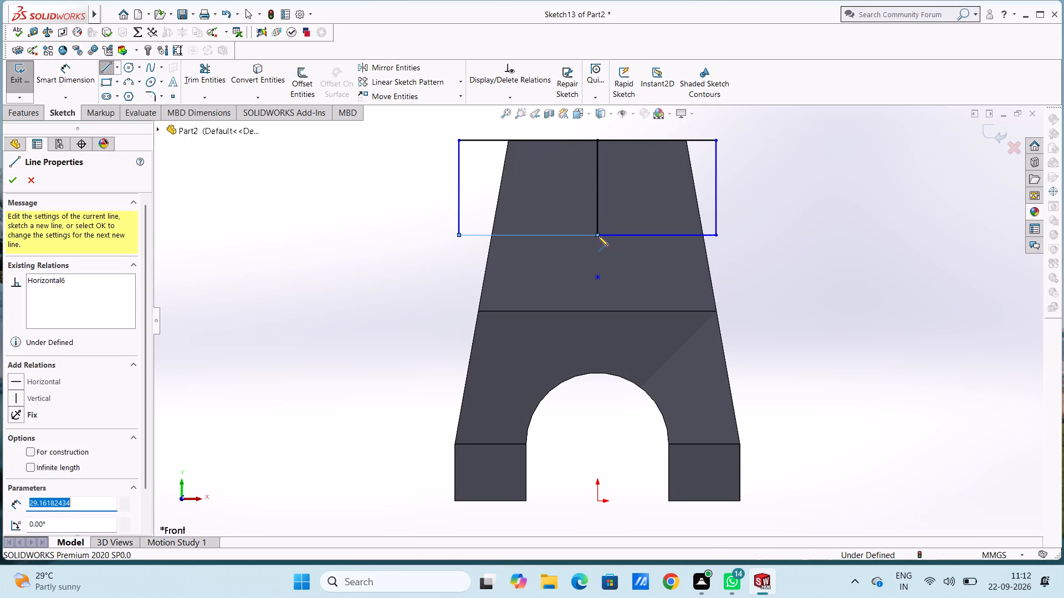
key("Escape")
key("Escape")
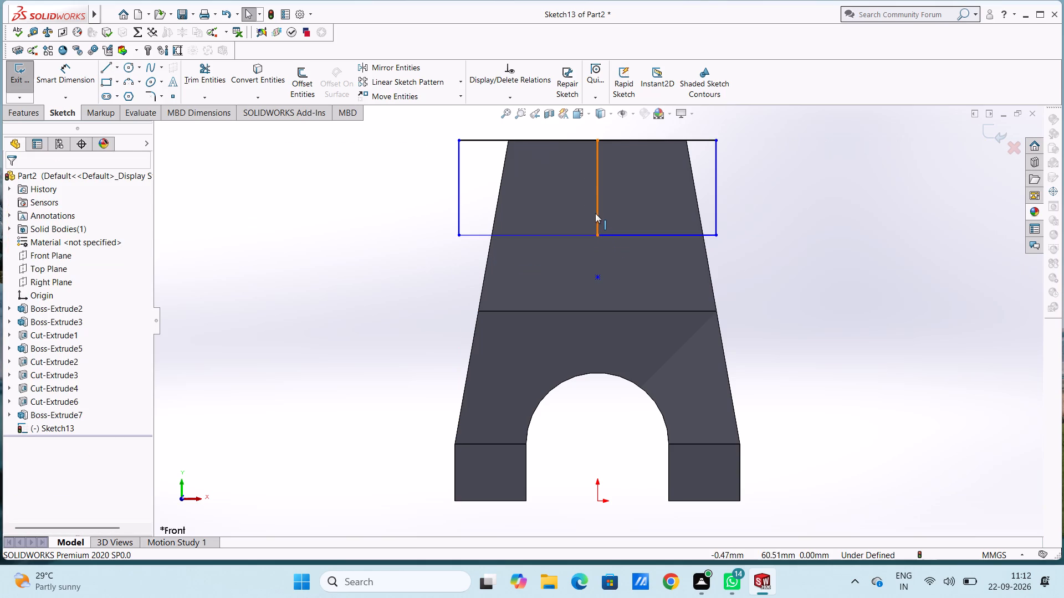
Delete the 20 mm vertical line inside the rectangle.
left_click(595, 213)
key("Delete")
key("Escape")
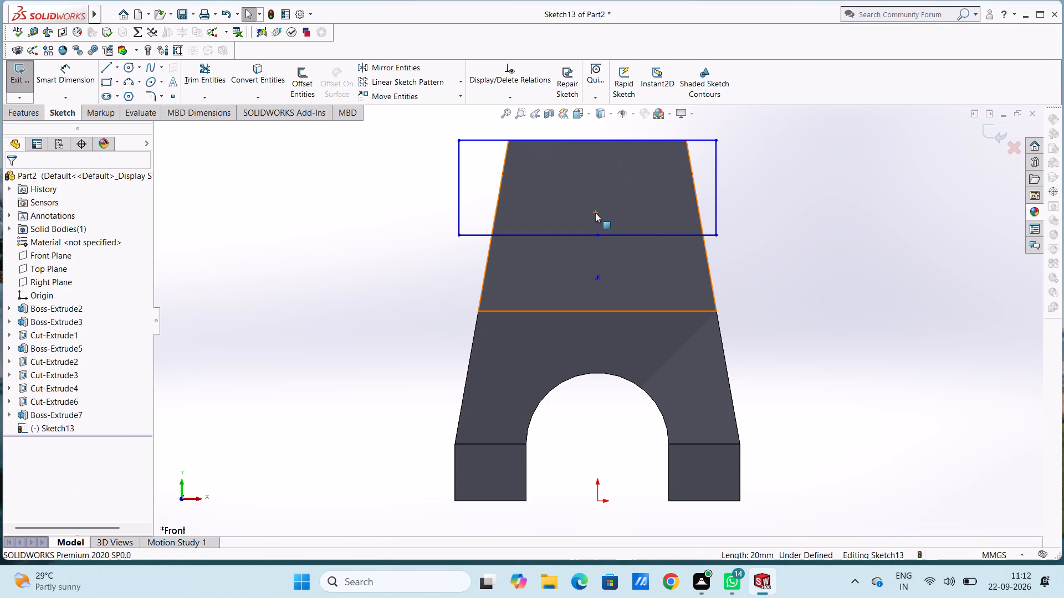
Cut-extrude the rectangle sketch blind 100 mm through the top of the tower.
middle_click_drag(817, 184, 741, 260)
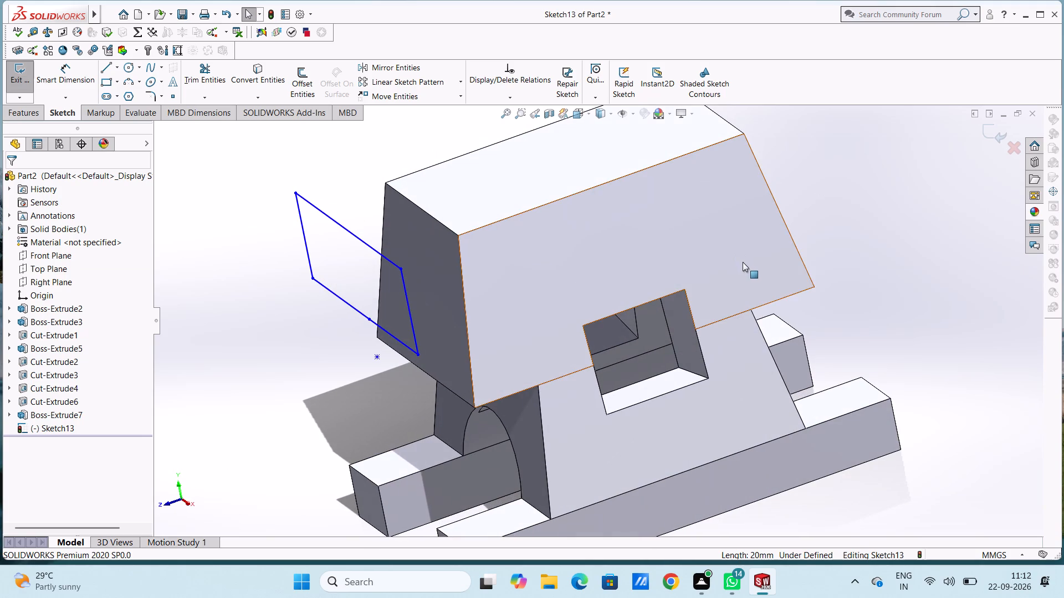
left_click(21, 117)
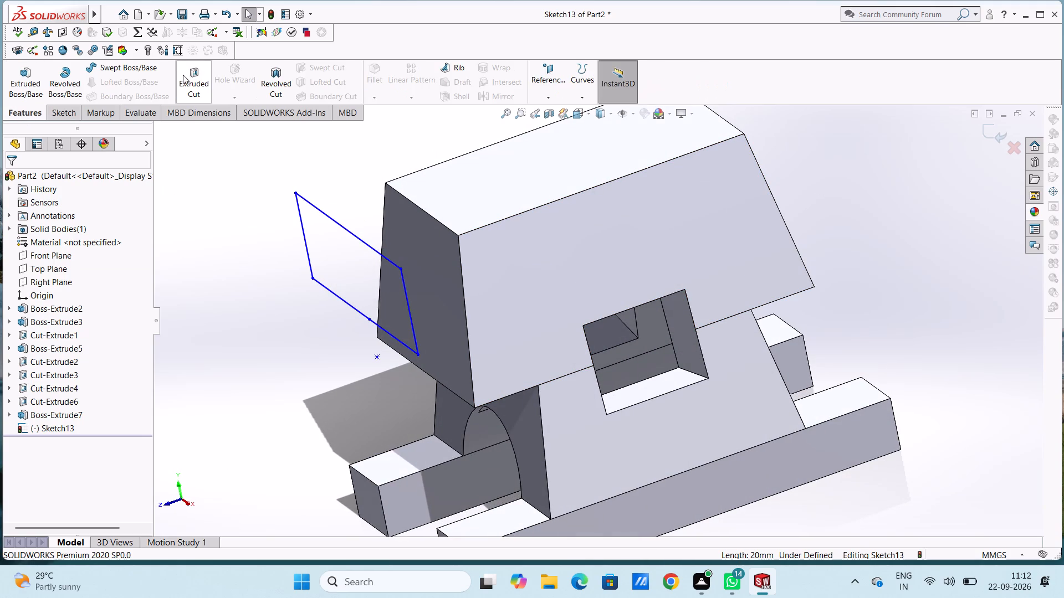
left_click(185, 74)
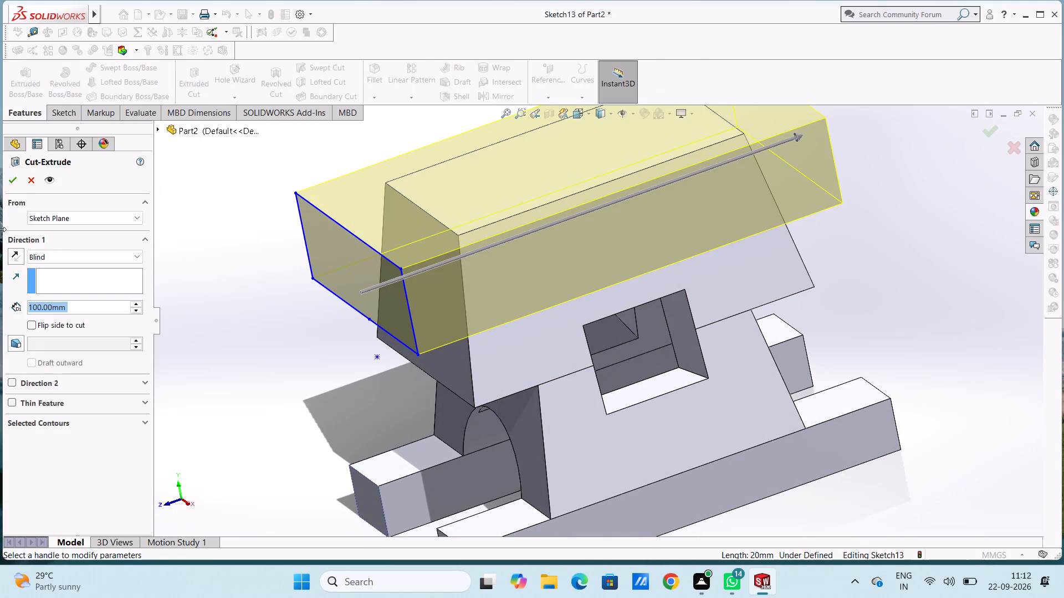
left_click(14, 178)
left_click(208, 269)
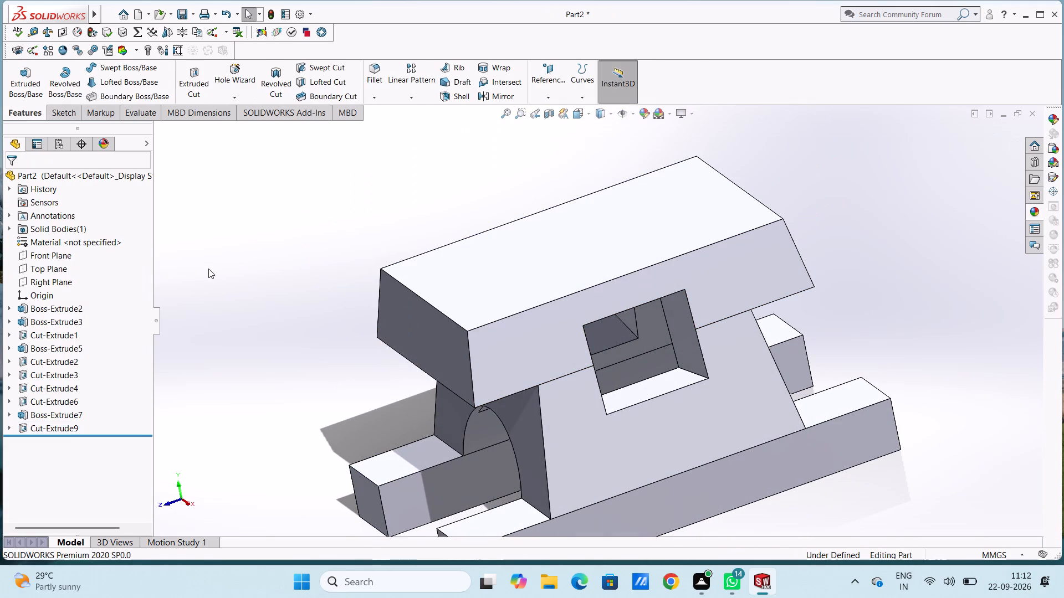
On the tower's new top face, sketch a full-width rectangle about 44 mm wide and 15 mm deep along the rear edge.
middle_click_drag(212, 276, 309, 209)
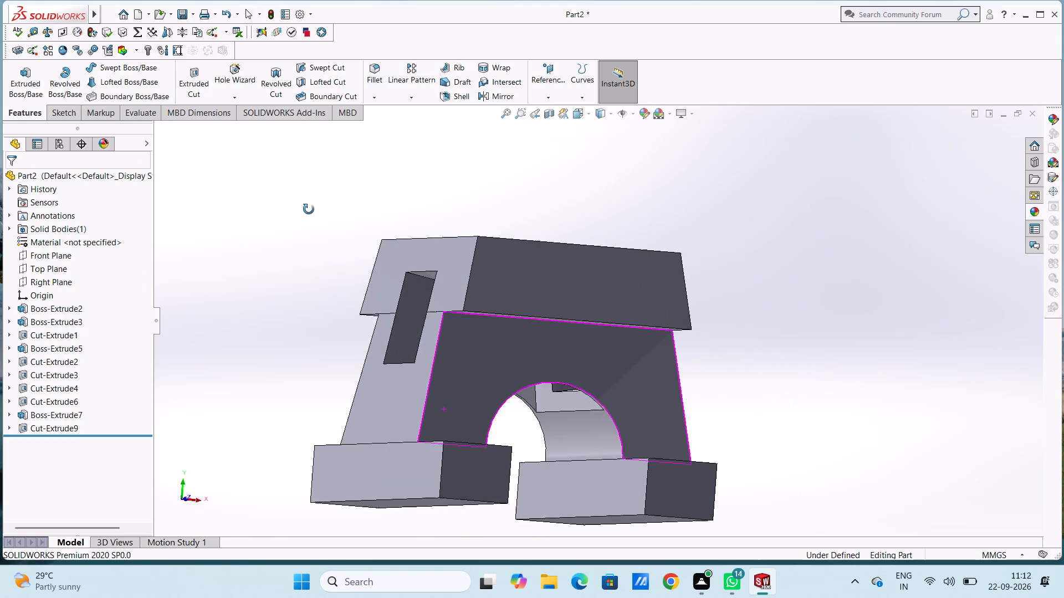
middle_click_drag(309, 209, 204, 226)
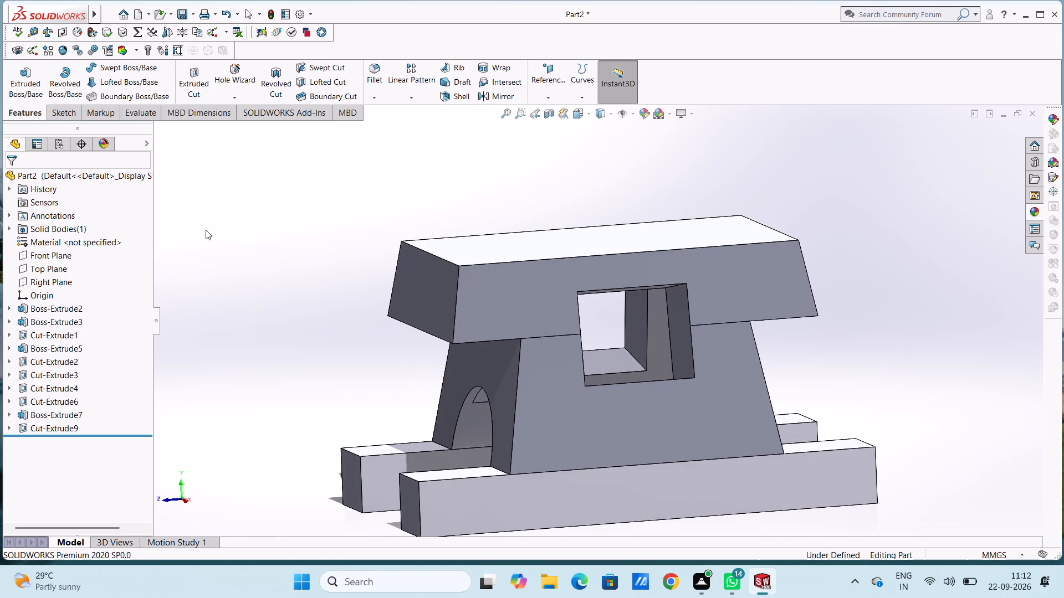
scroll(298, 201, "down", 1)
middle_click_drag(301, 209, 300, 283)
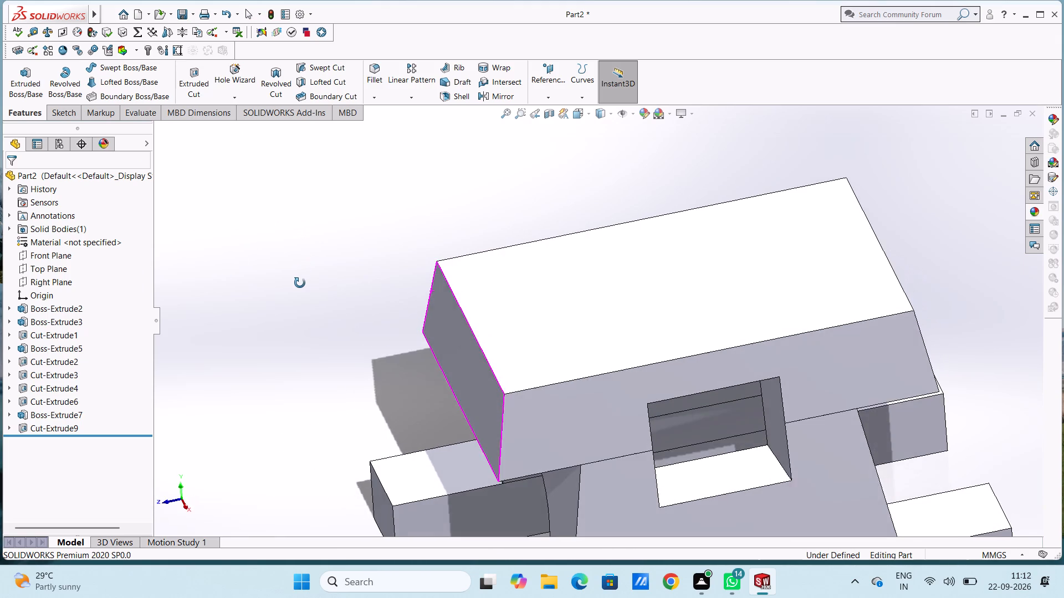
middle_click_drag(300, 283, 301, 290)
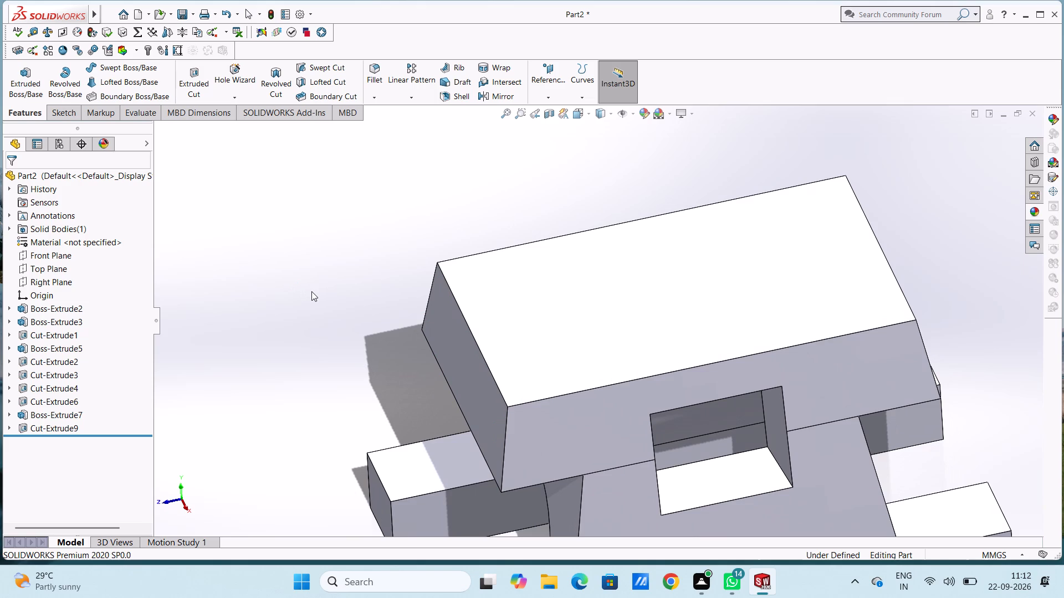
key("ctrl+5")
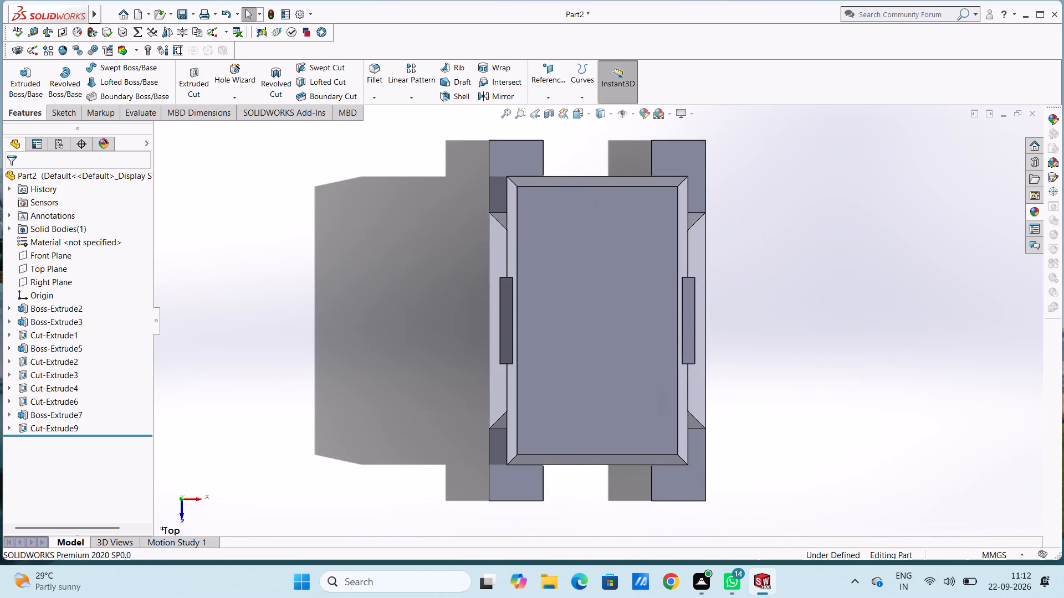
left_click(607, 261)
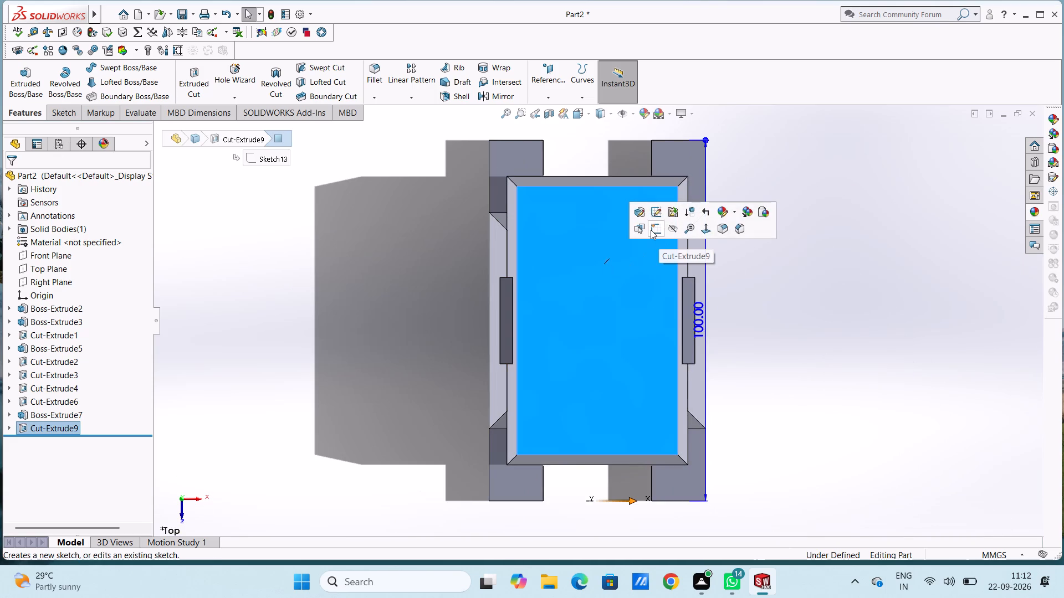
left_click(653, 230)
left_click(243, 318)
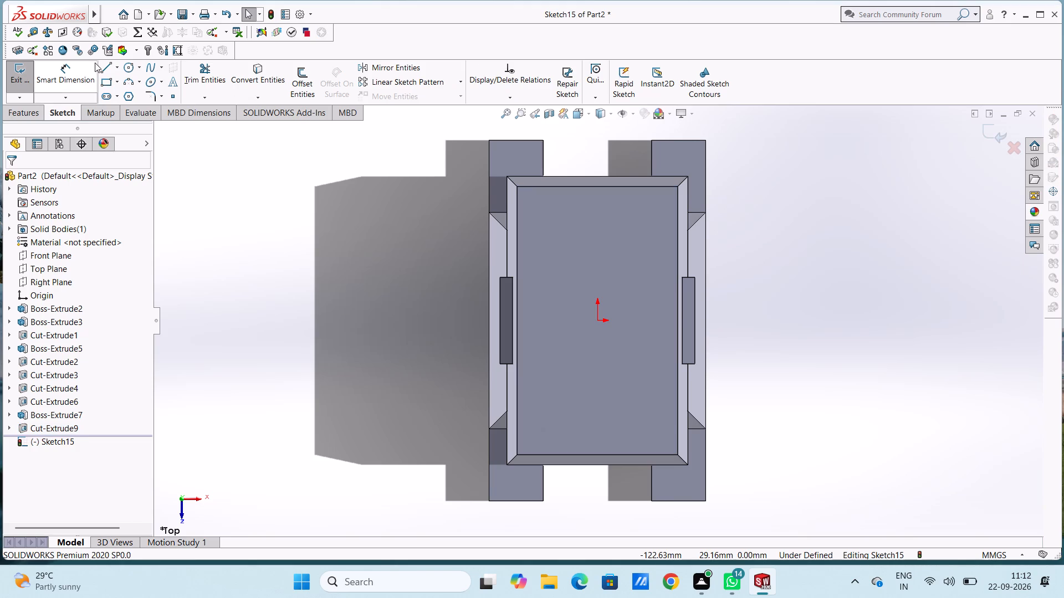
left_click(104, 89)
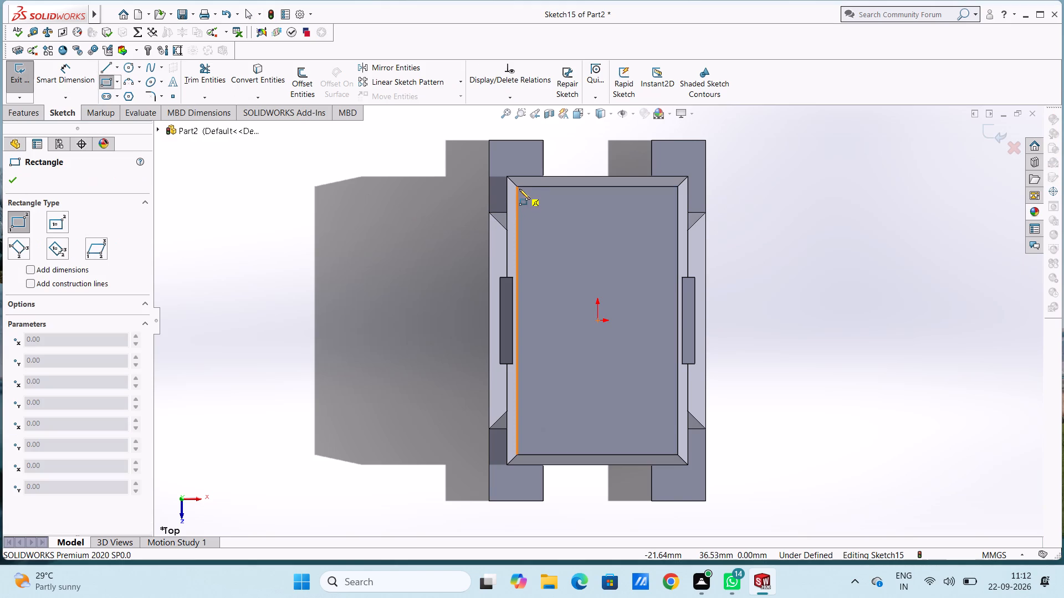
left_click(518, 185)
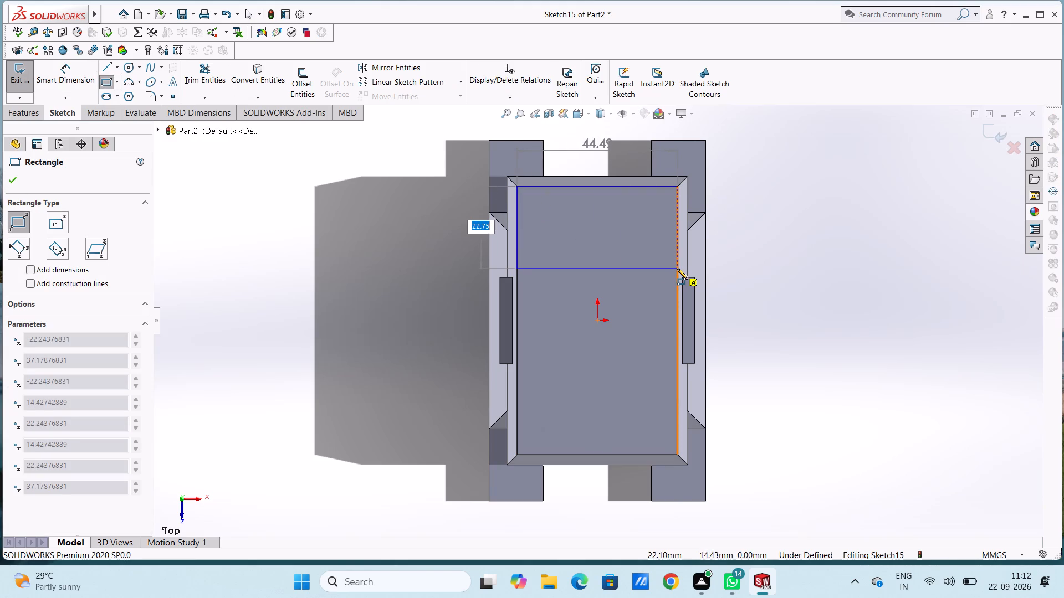
key("2")
key("BackSpace")
type("15")
key("Return")
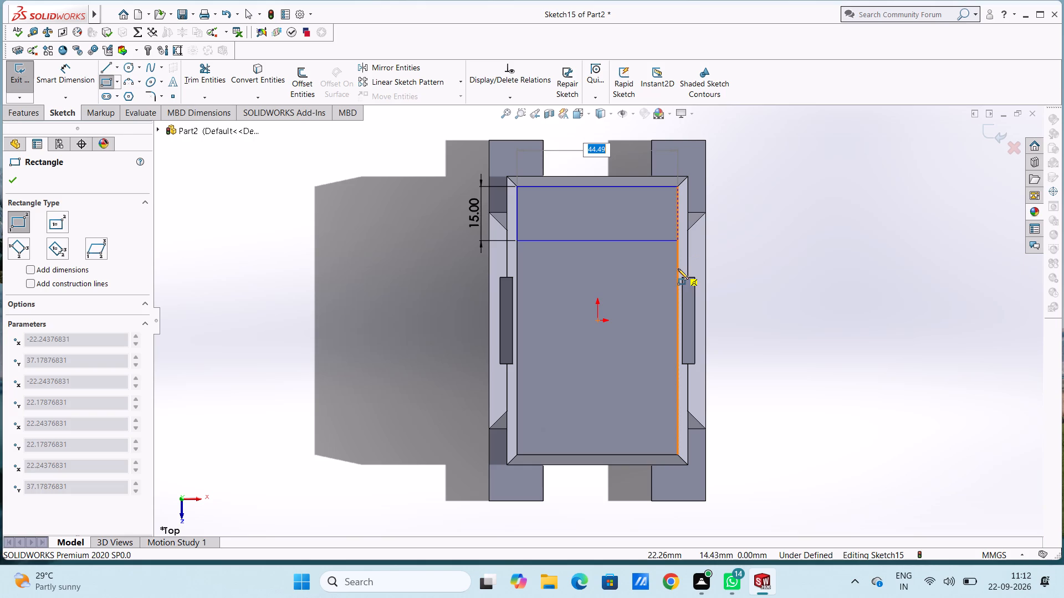
left_click(678, 269)
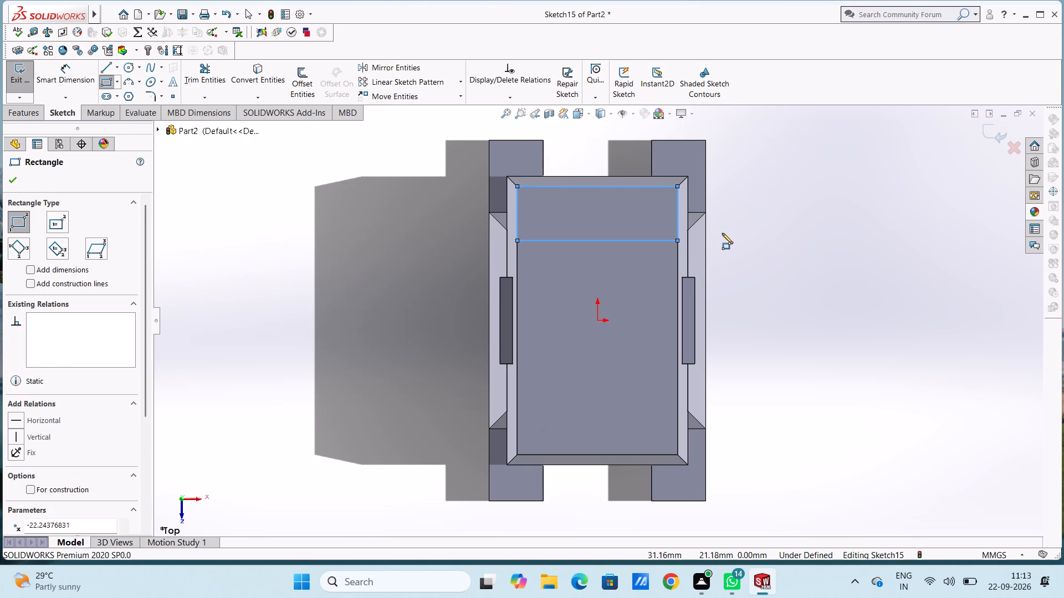
key("Escape")
key("Escape")
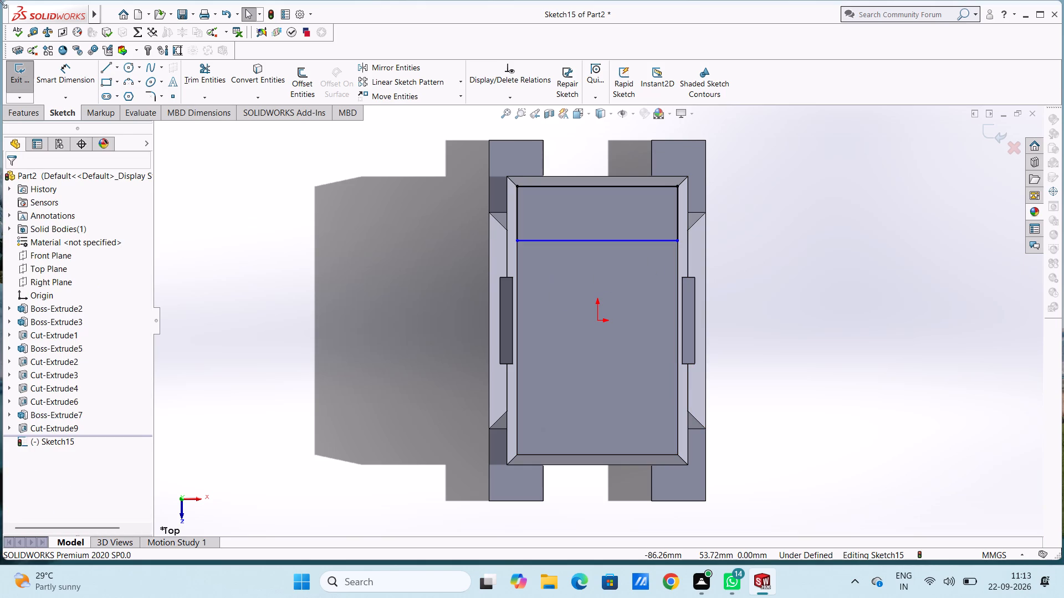
Sketch a matching full-width rectangle, about 44 mm wide and 15 mm deep, along the top face's front edge.
left_click(105, 82)
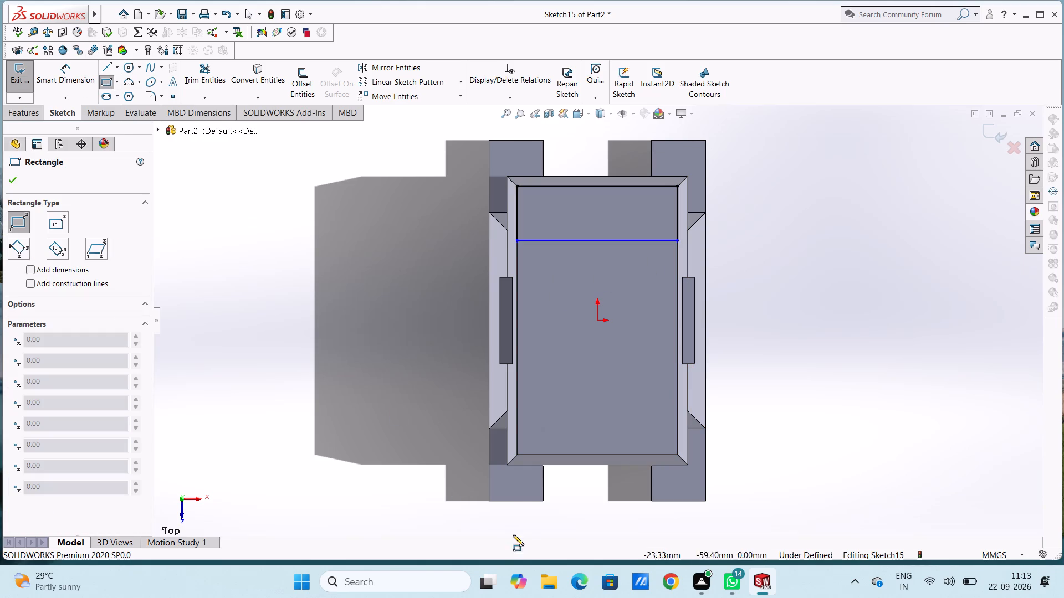
left_click(518, 455)
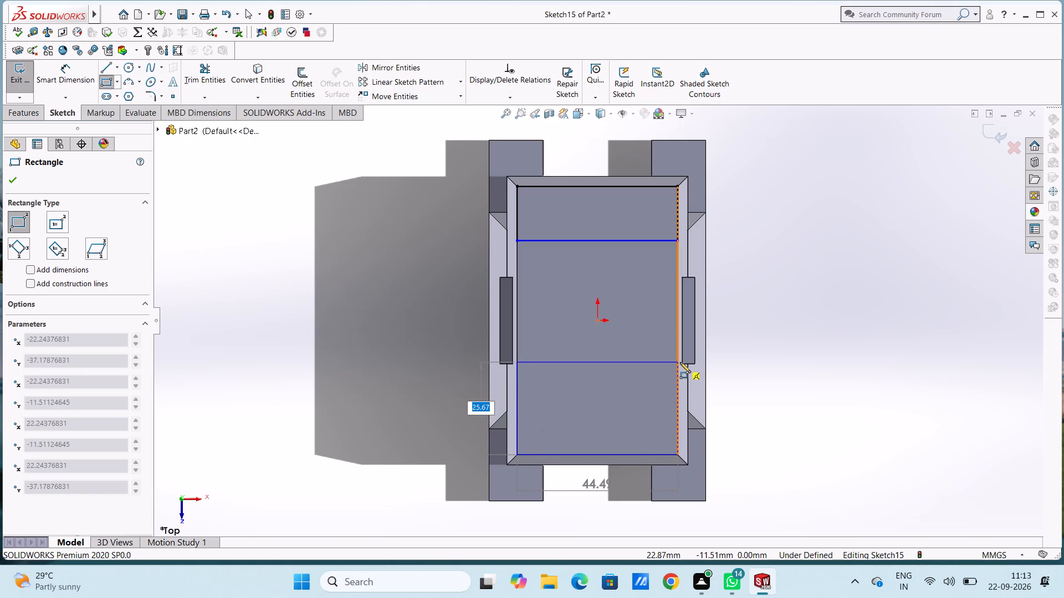
type("15")
key("Return")
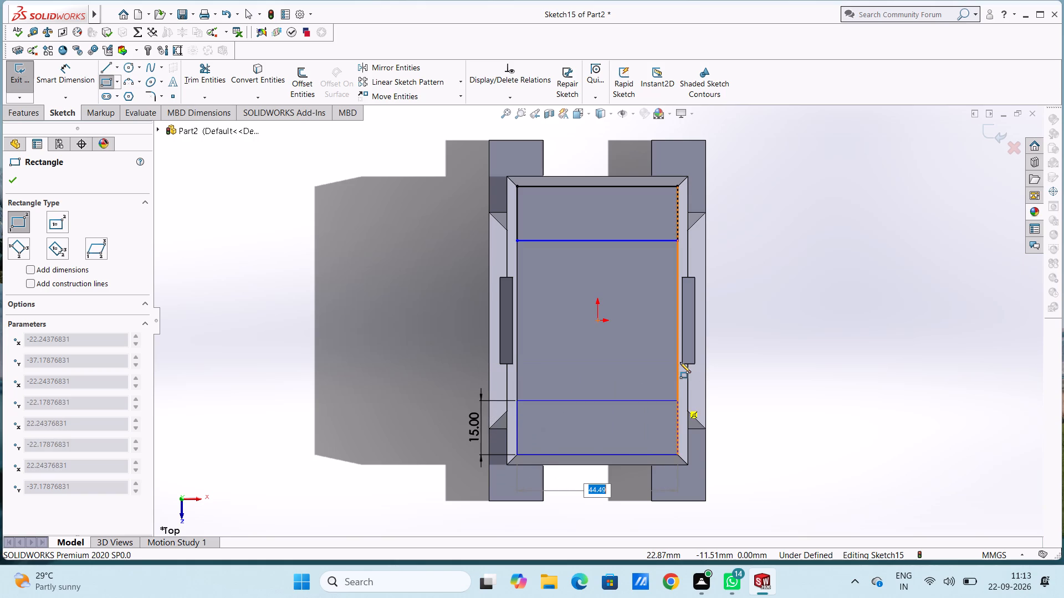
left_click(680, 362)
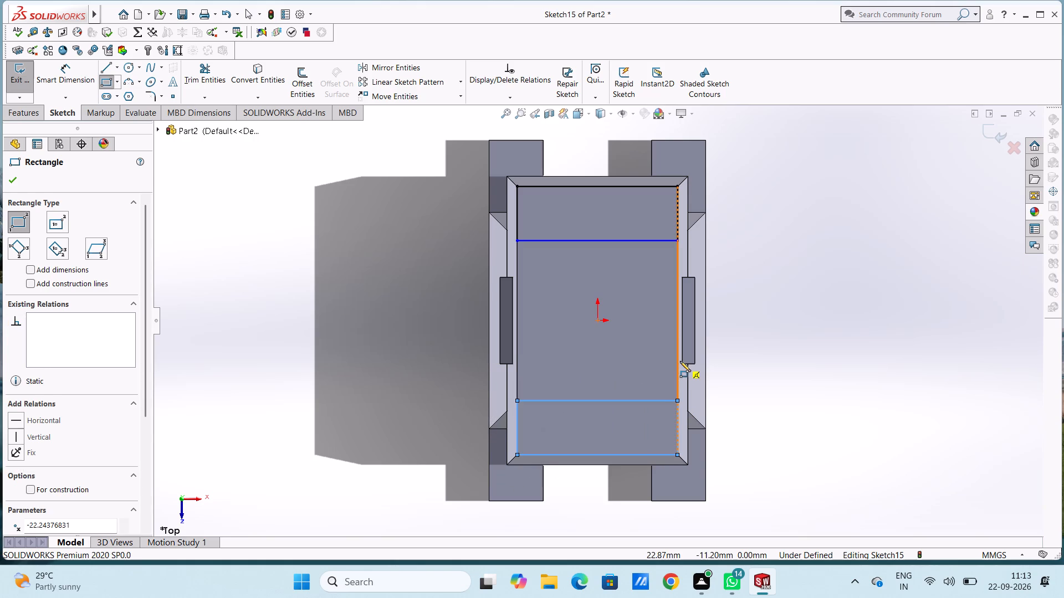
key("Escape")
key("Escape")
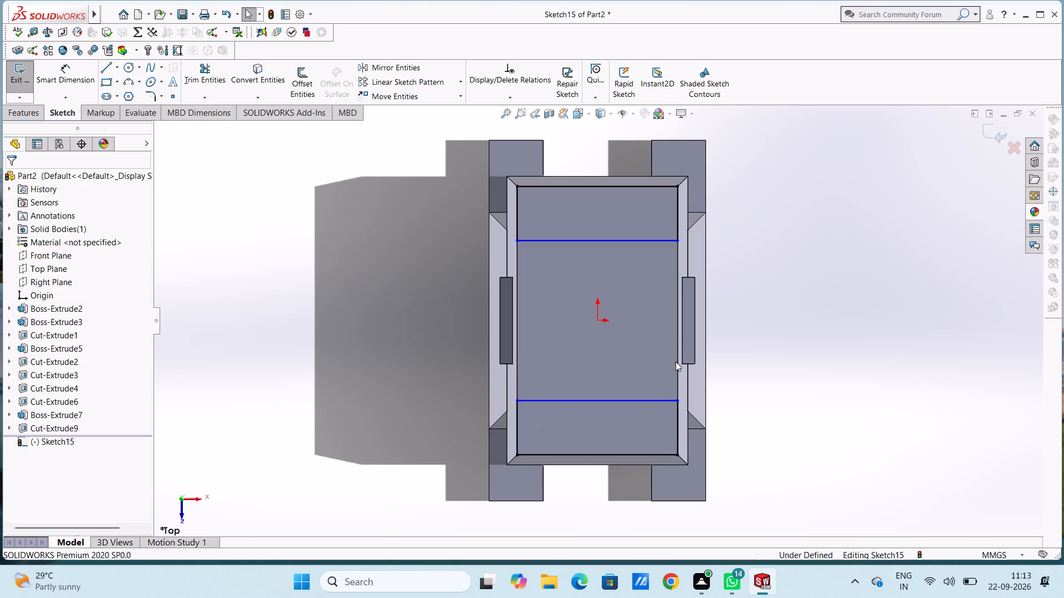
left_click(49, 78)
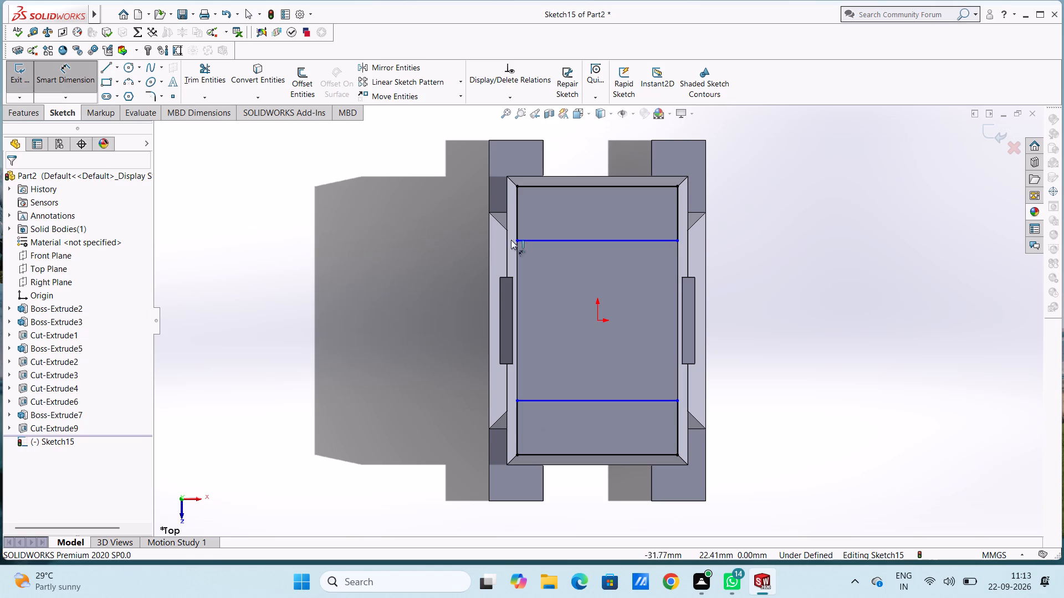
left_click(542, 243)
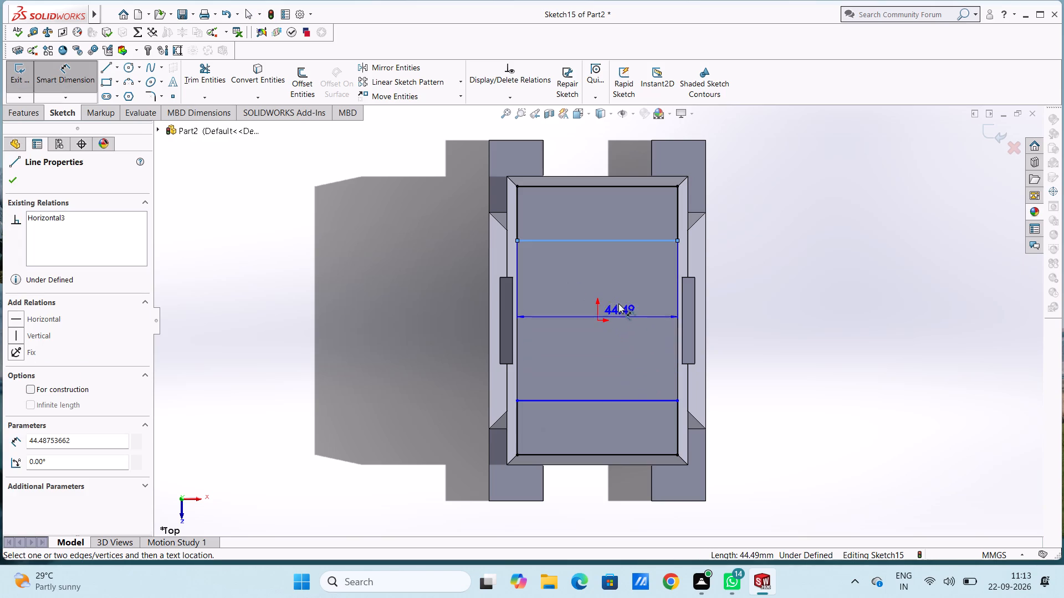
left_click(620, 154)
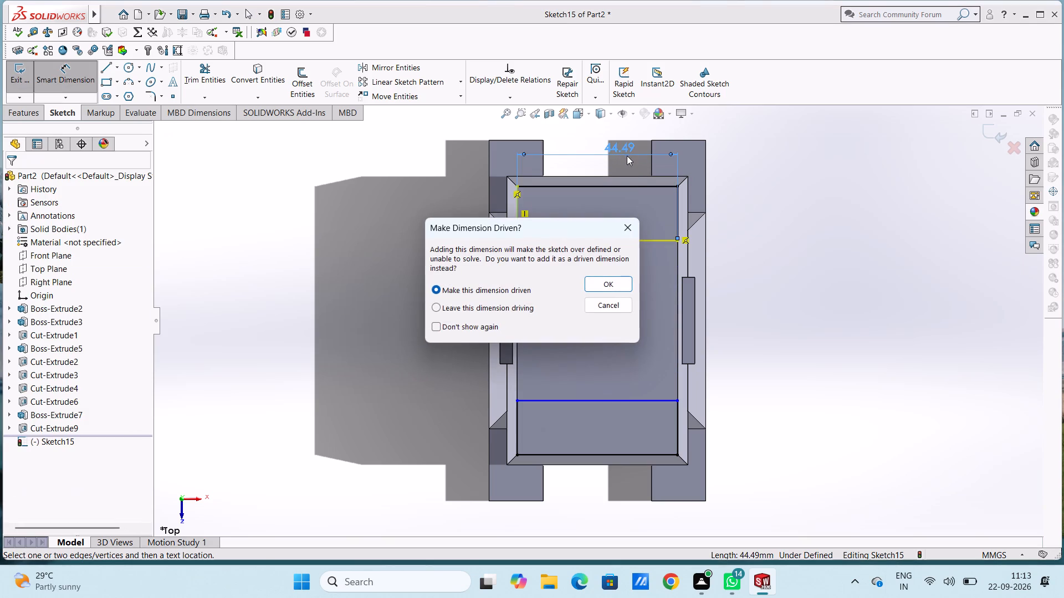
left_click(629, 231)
Add a 15 mm dimension to a side edge of each rectangle, first the rear one and then the front one.
left_click(677, 207)
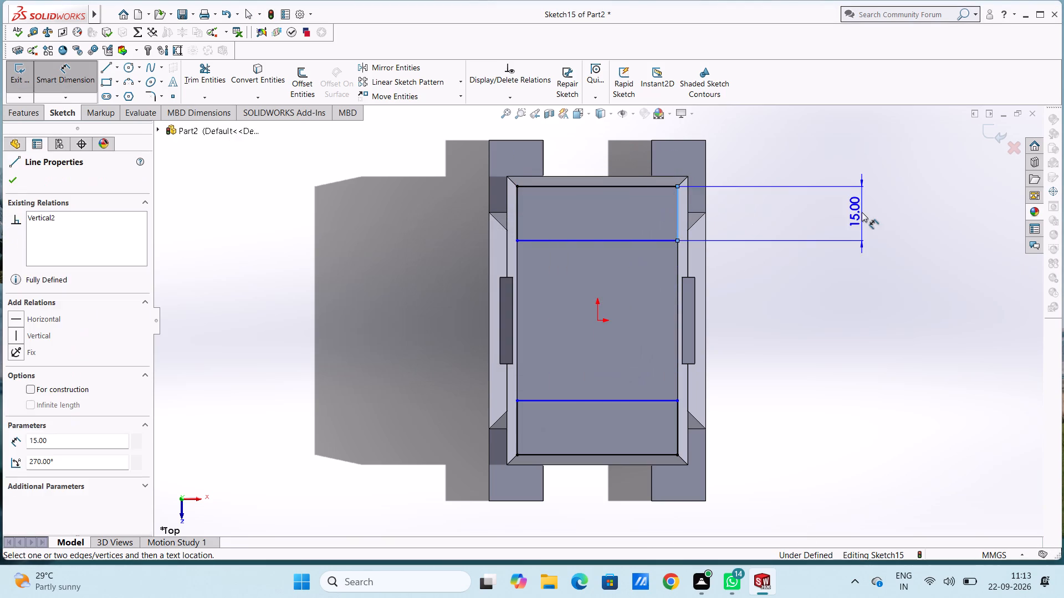
left_click(862, 212)
left_click(816, 195)
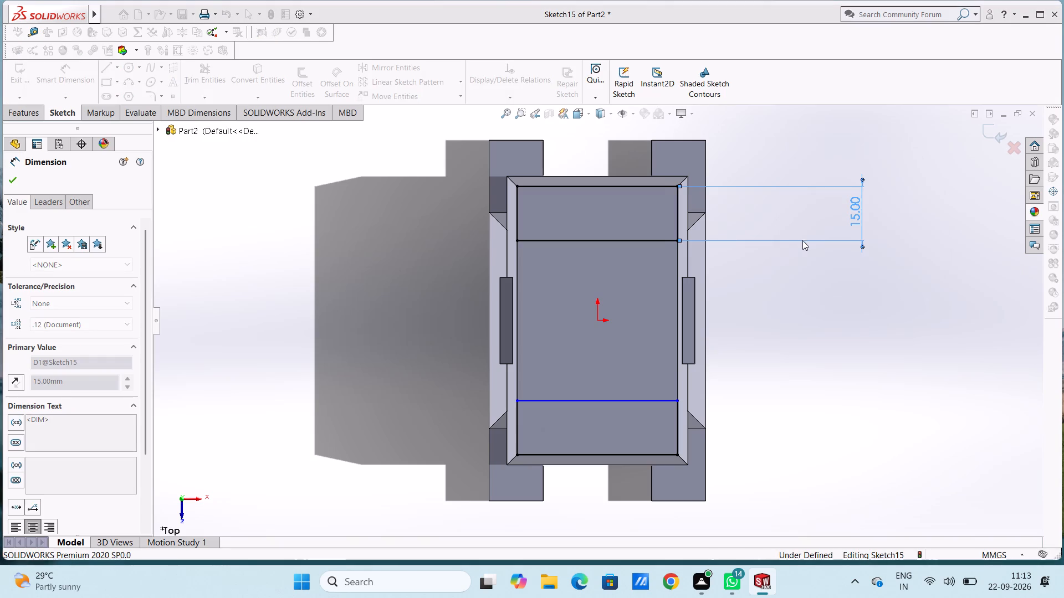
left_click_drag(806, 267, 807, 276)
left_click(520, 427)
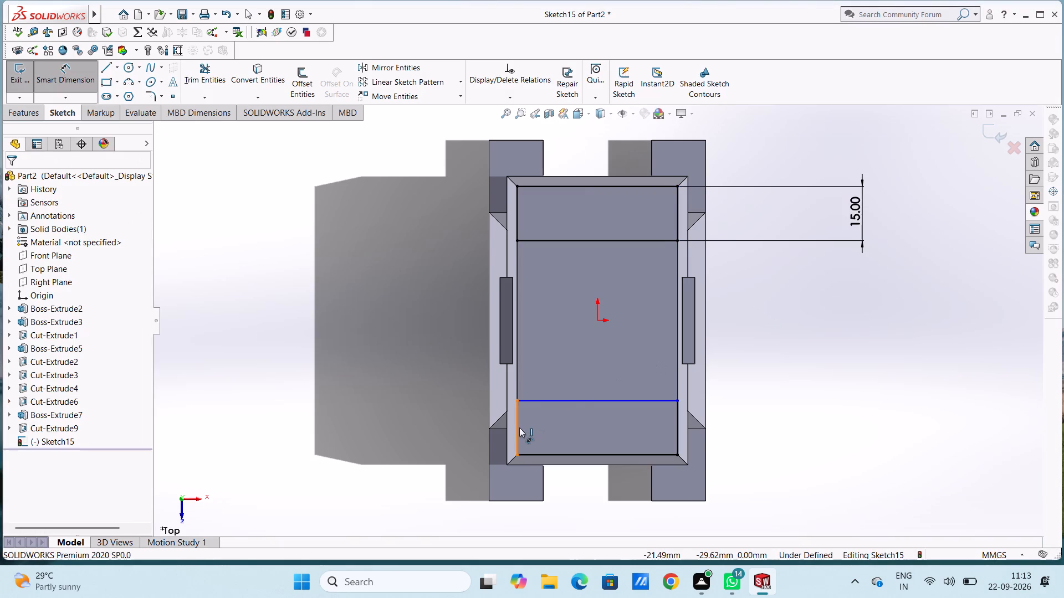
left_click(334, 434)
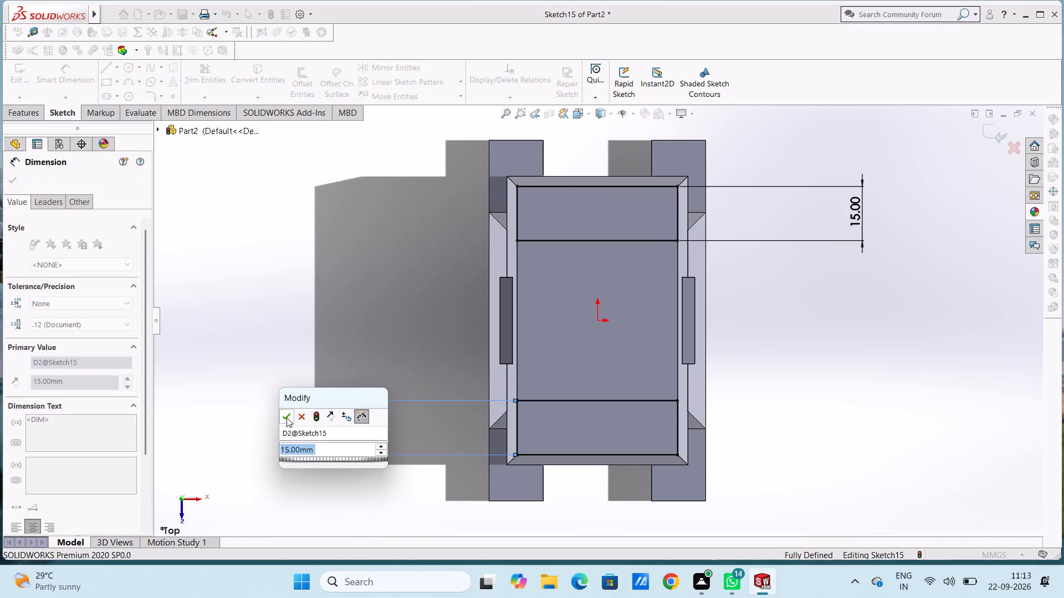
left_click(287, 417)
left_click(272, 388)
key("Escape")
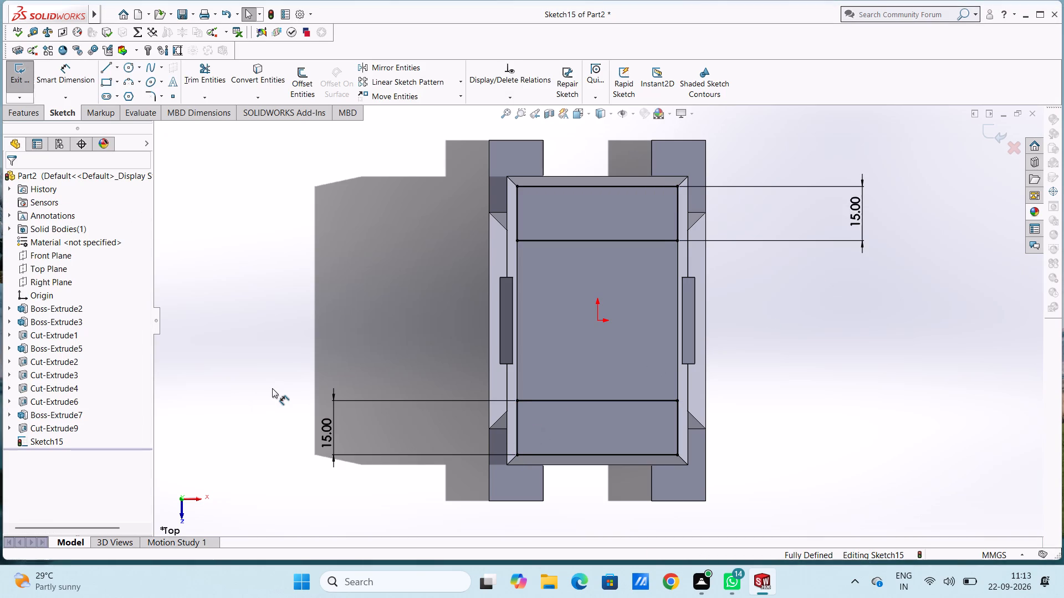
key("Escape")
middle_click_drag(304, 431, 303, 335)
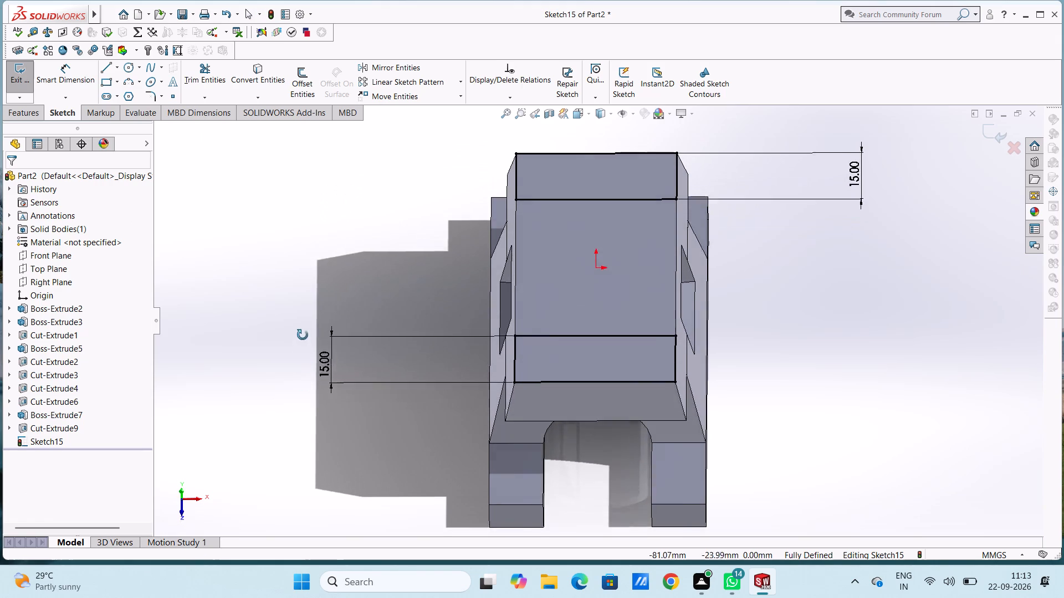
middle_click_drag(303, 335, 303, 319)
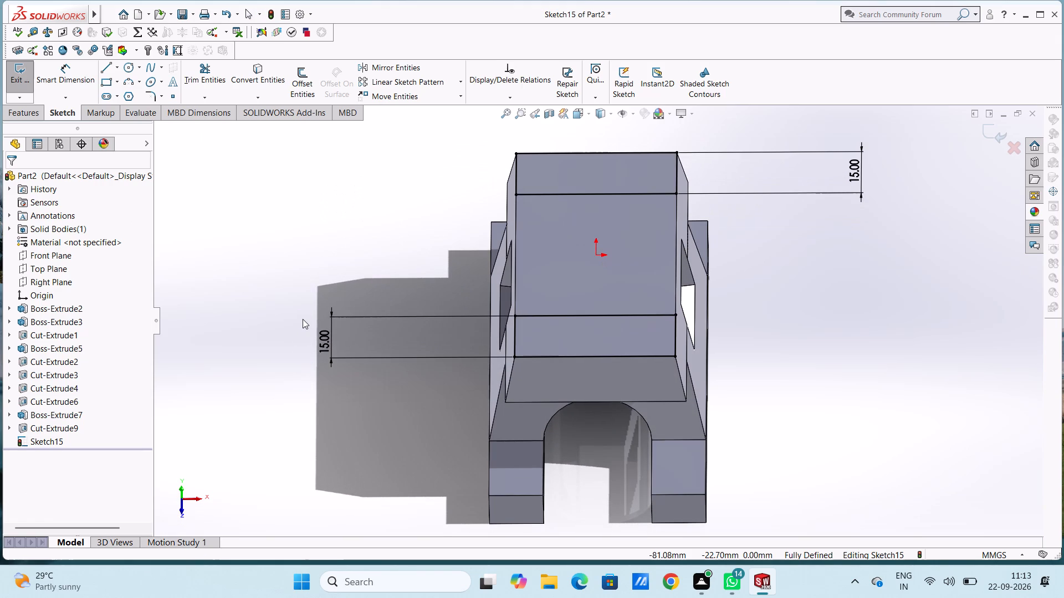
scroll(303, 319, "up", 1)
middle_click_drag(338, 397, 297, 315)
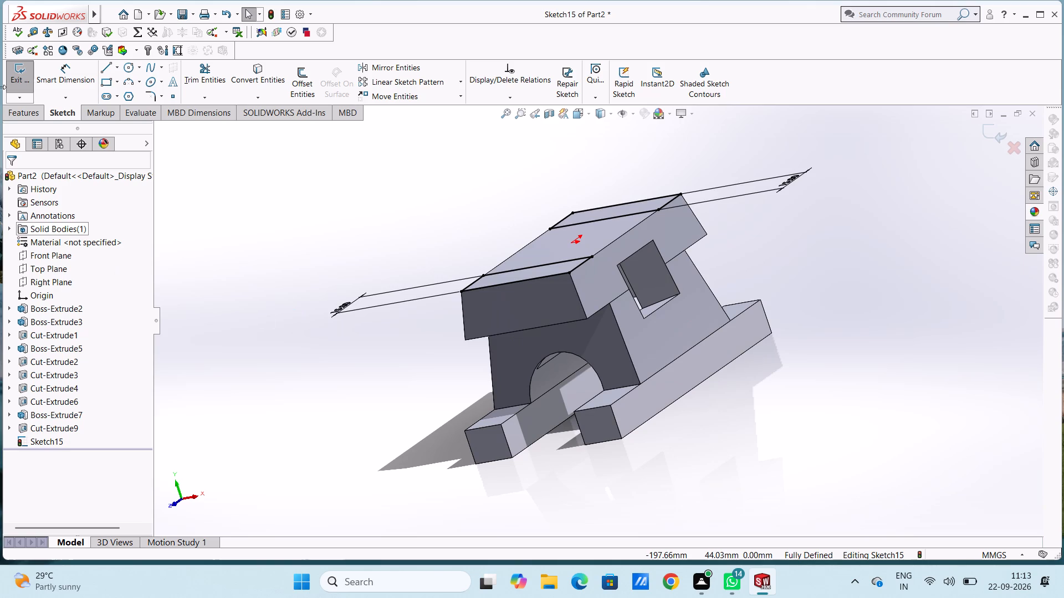
Boss-extrude both end-strip rectangles upward from the tower's top face to a blind depth of 20 mm.
left_click(18, 113)
left_click(17, 80)
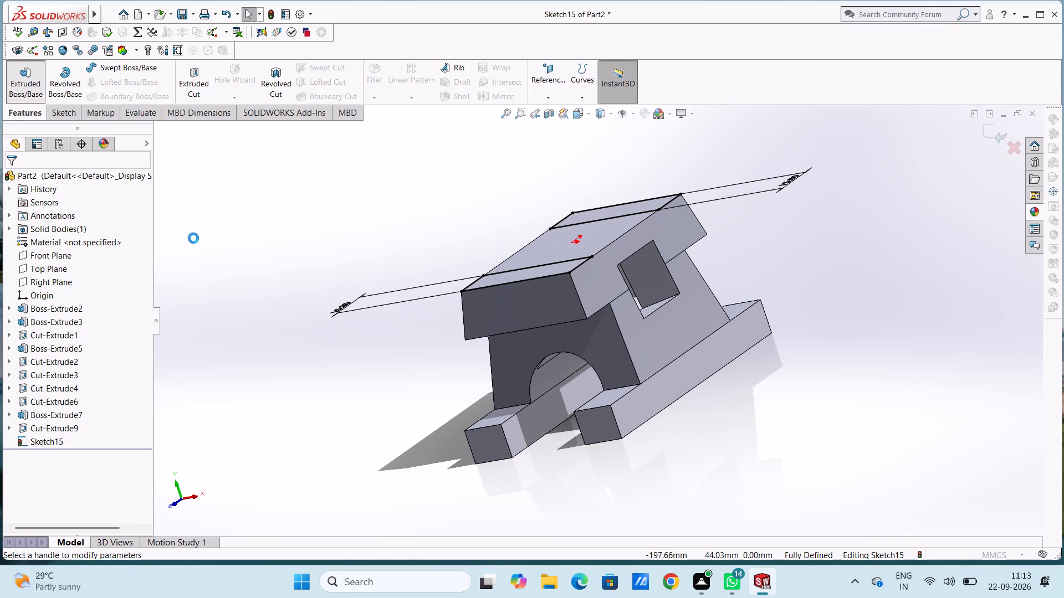
type("20")
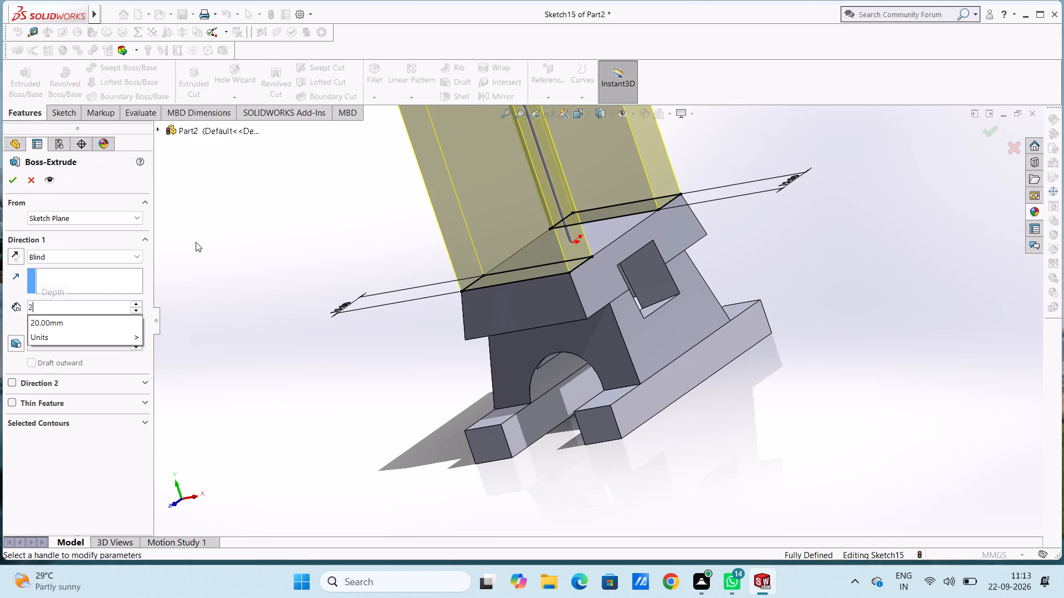
key("Return")
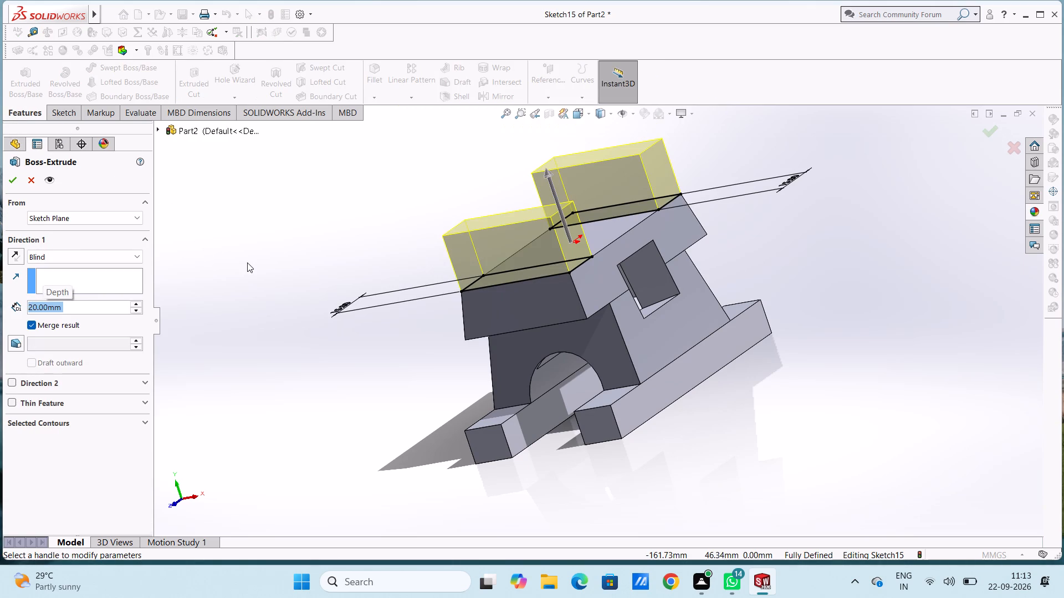
middle_click_drag(248, 262, 281, 196)
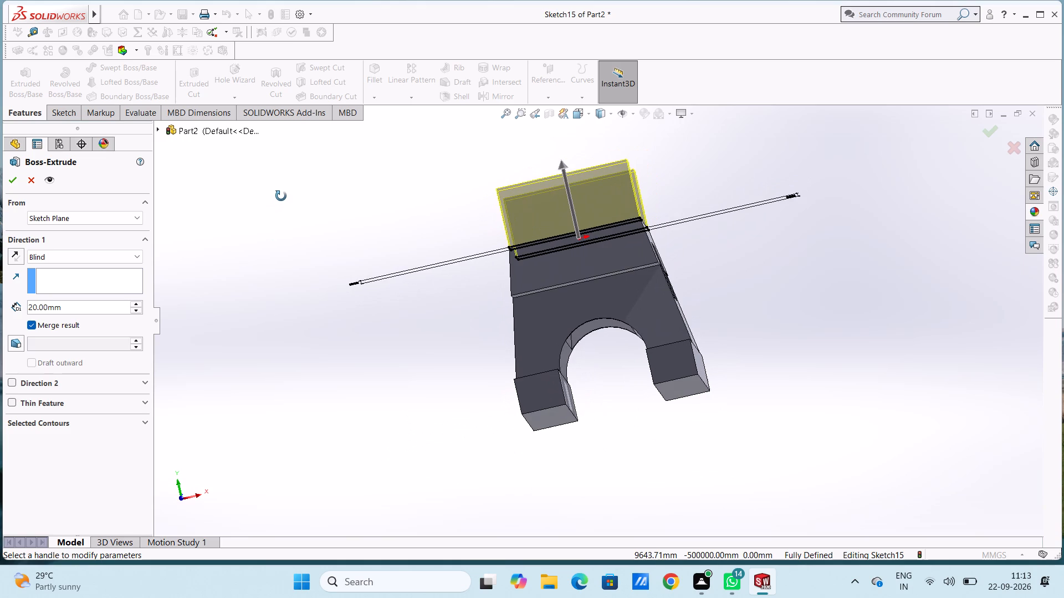
middle_click_drag(281, 196, 283, 209)
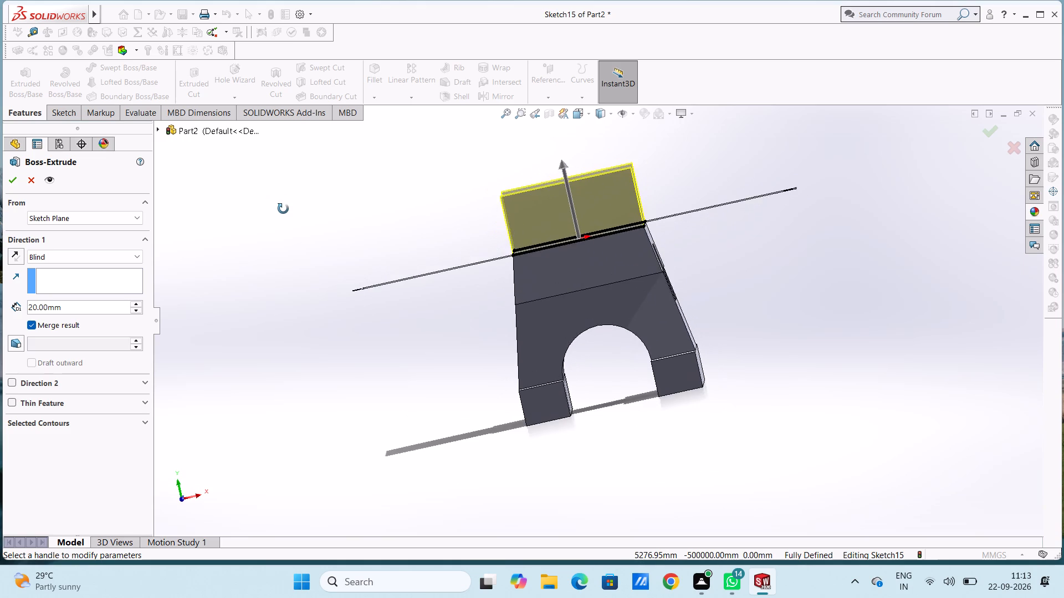
middle_click_drag(283, 209, 285, 228)
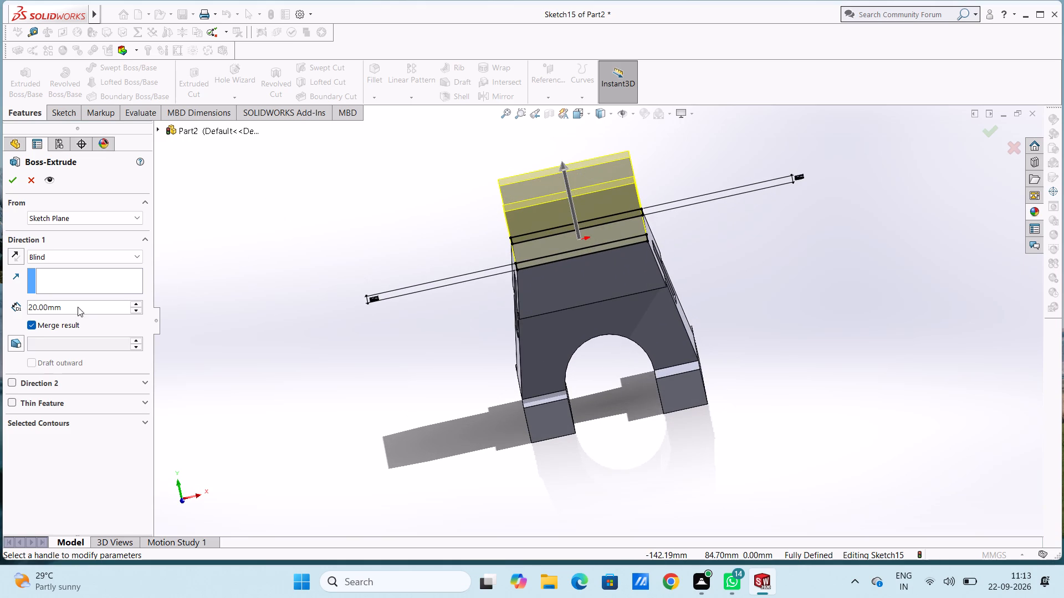
Turn on inward draft for the two-strip extrusion and try an angle of 5°.
double_click(78, 307)
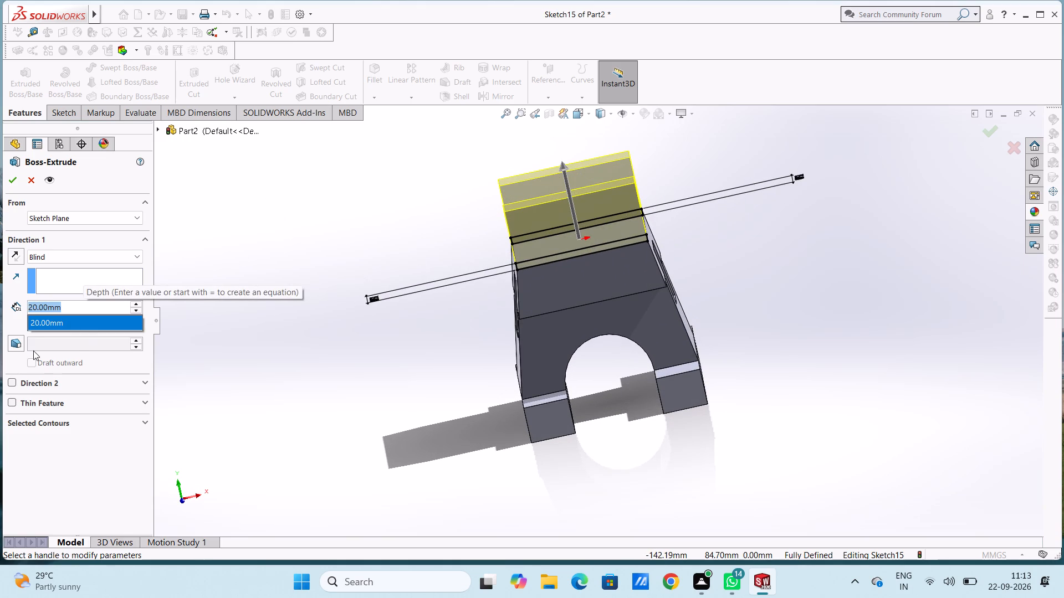
left_click(14, 342)
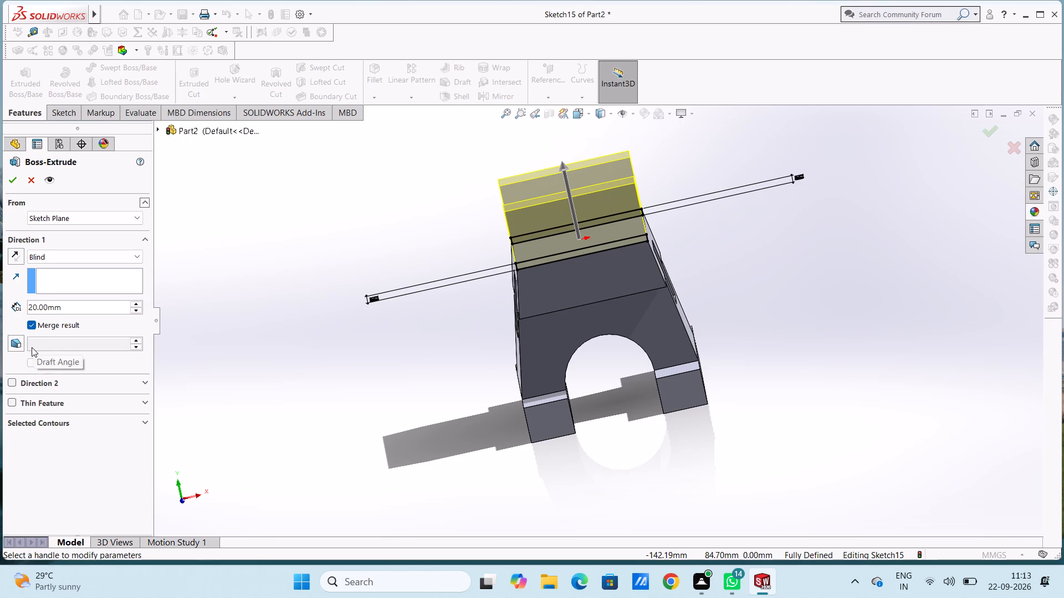
left_click(15, 344)
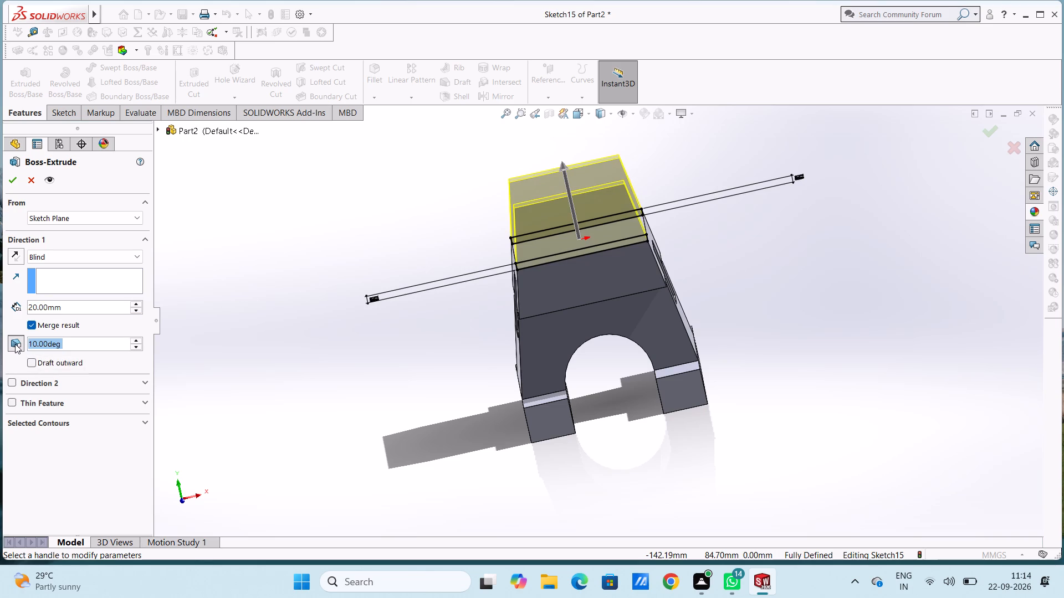
middle_click_drag(402, 252, 391, 410)
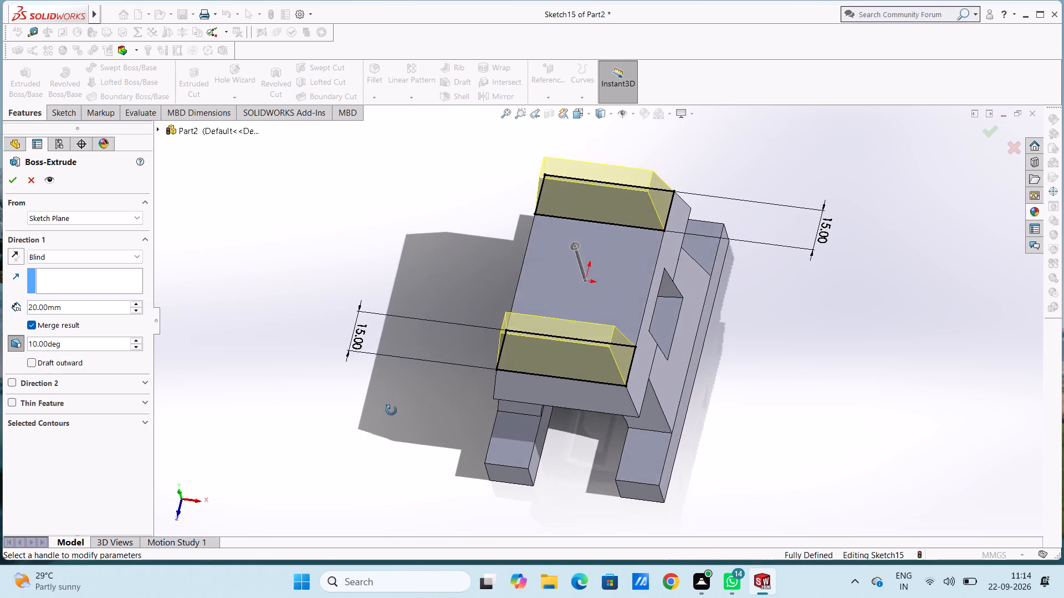
middle_click_drag(391, 410, 396, 372)
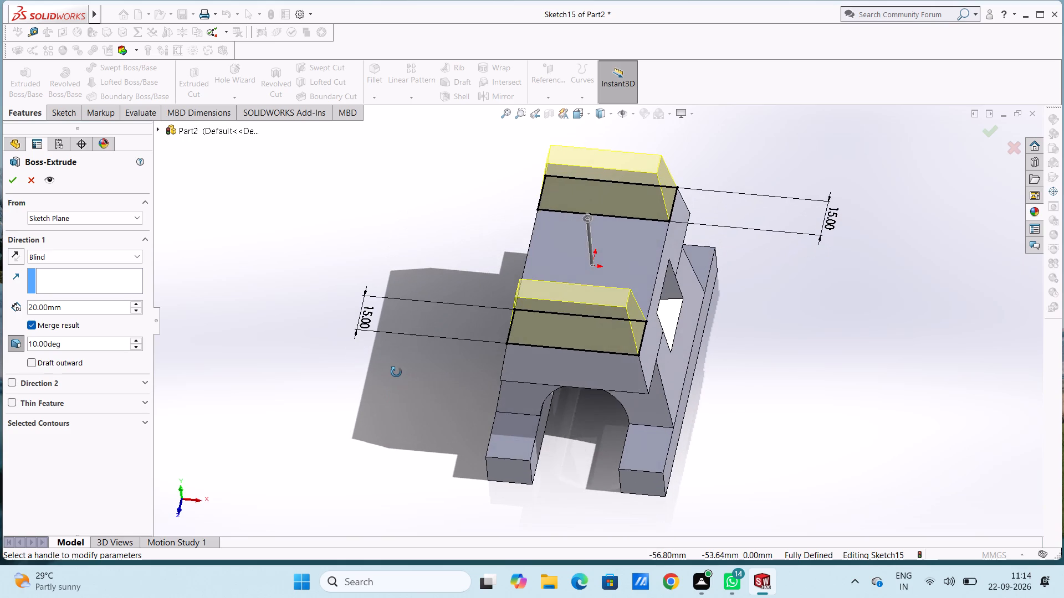
middle_click_drag(396, 372, 388, 433)
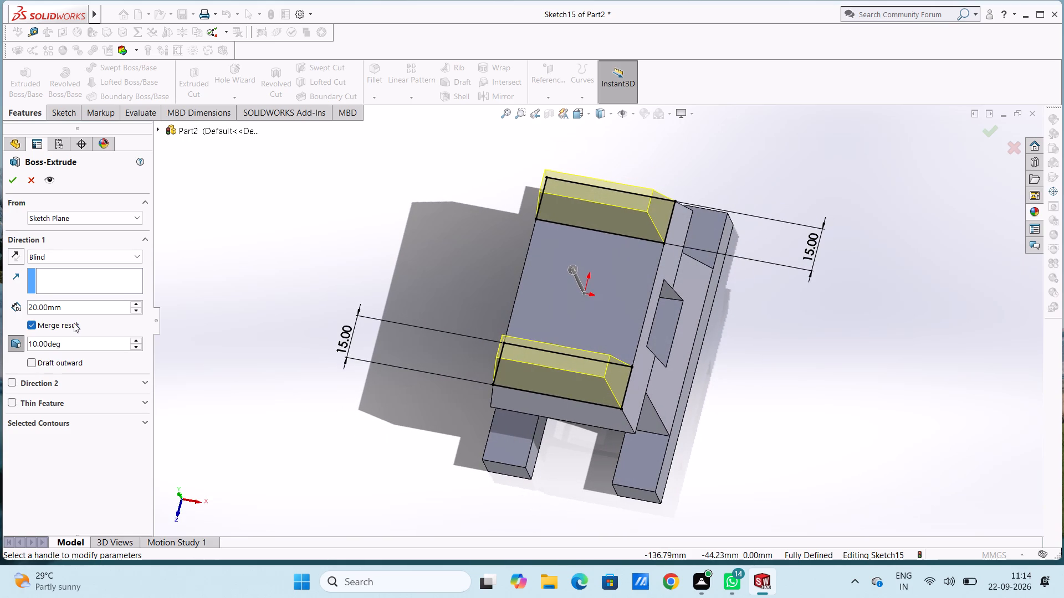
double_click(67, 343)
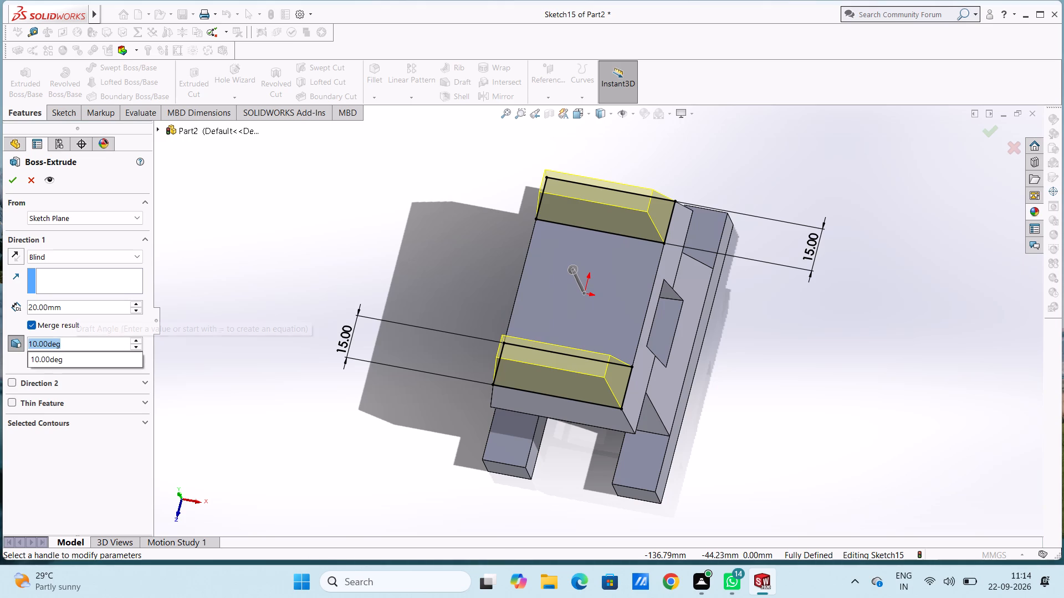
key("5")
key("Return")
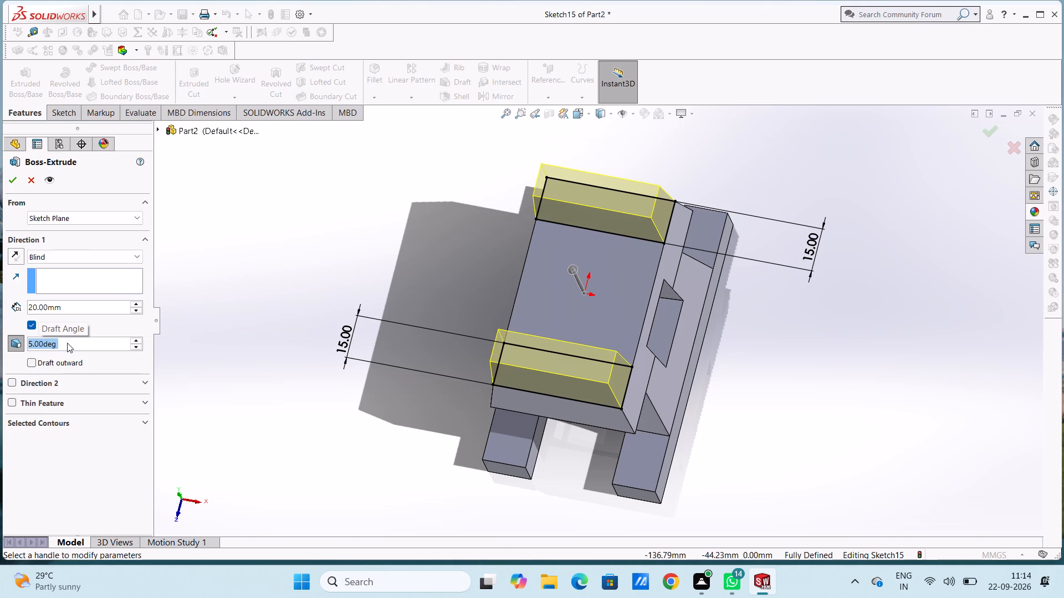
Set the draft angle to 1° and finish the extrusion of both end blocks.
key("1")
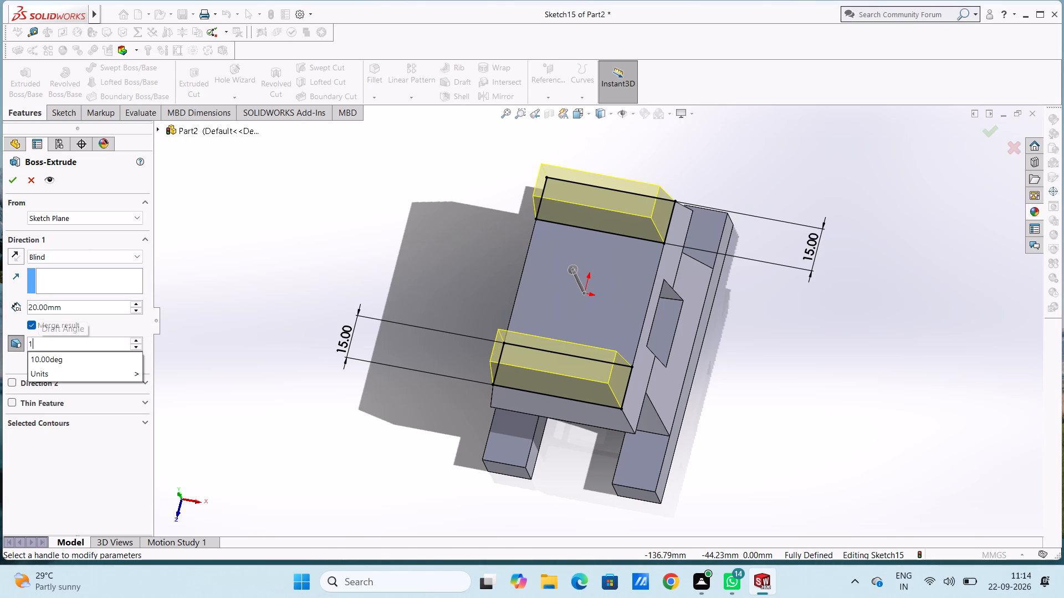
key("Return")
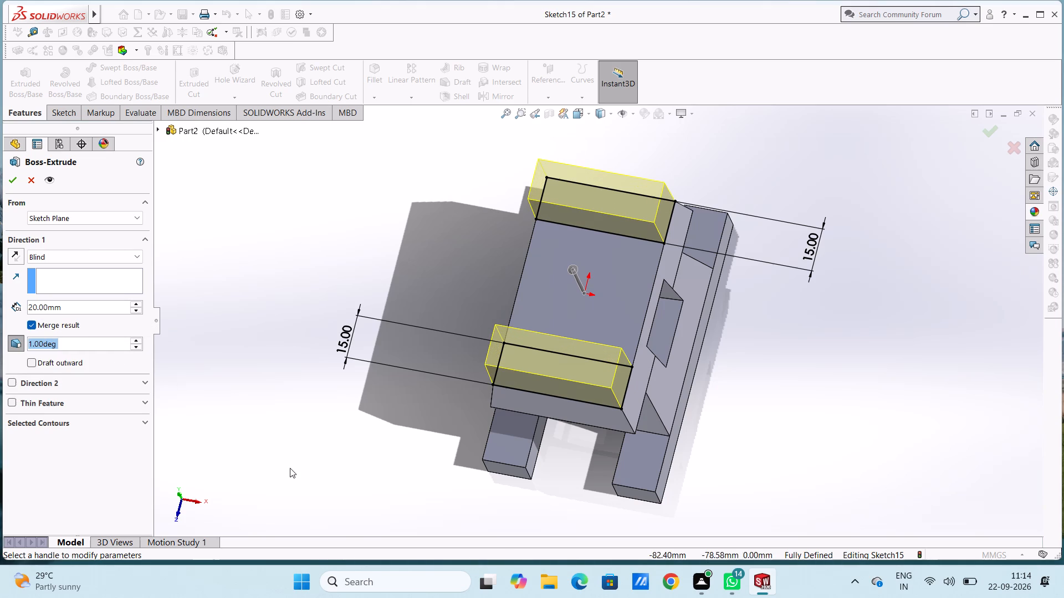
middle_click_drag(290, 468, 314, 285)
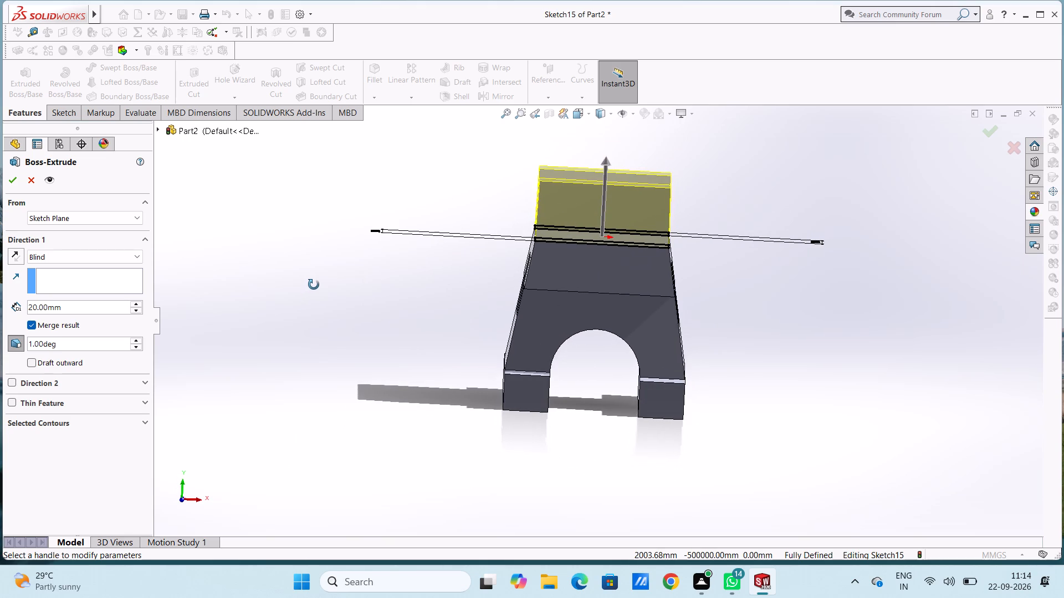
middle_click_drag(314, 285, 310, 285)
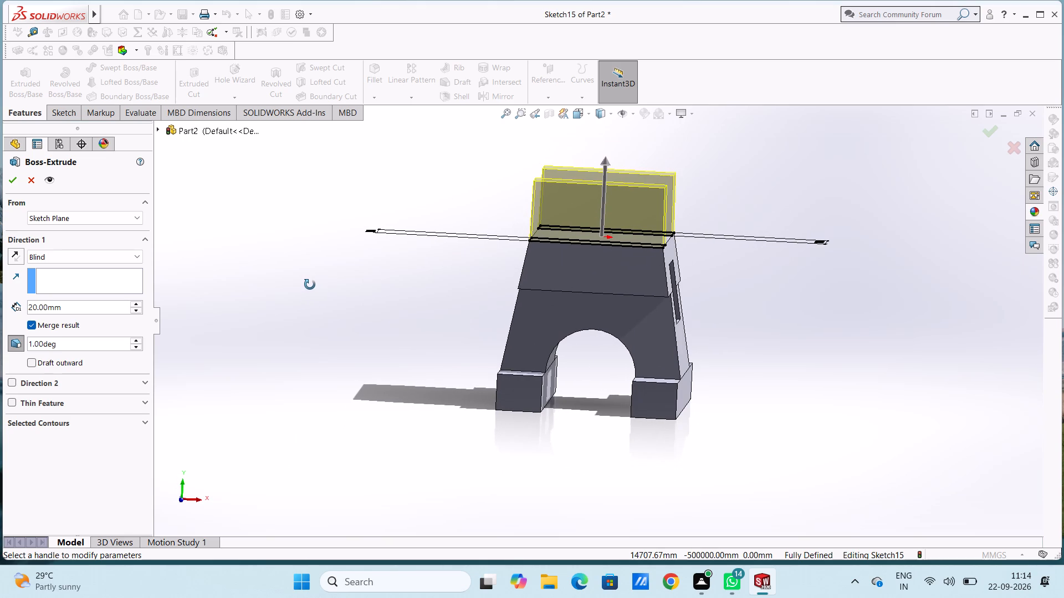
middle_click_drag(310, 285, 314, 287)
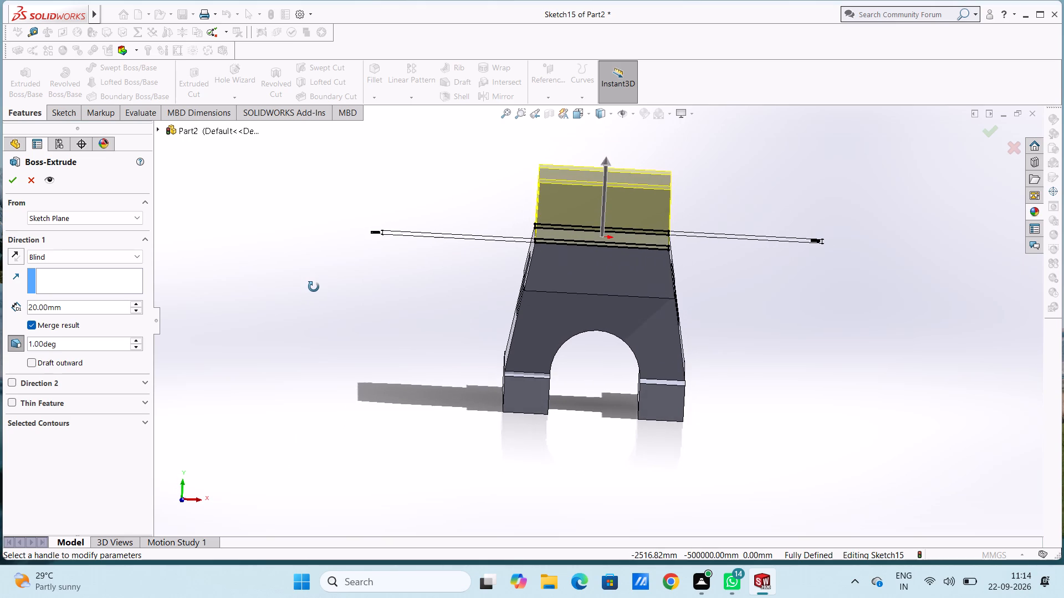
middle_click_drag(314, 287, 292, 330)
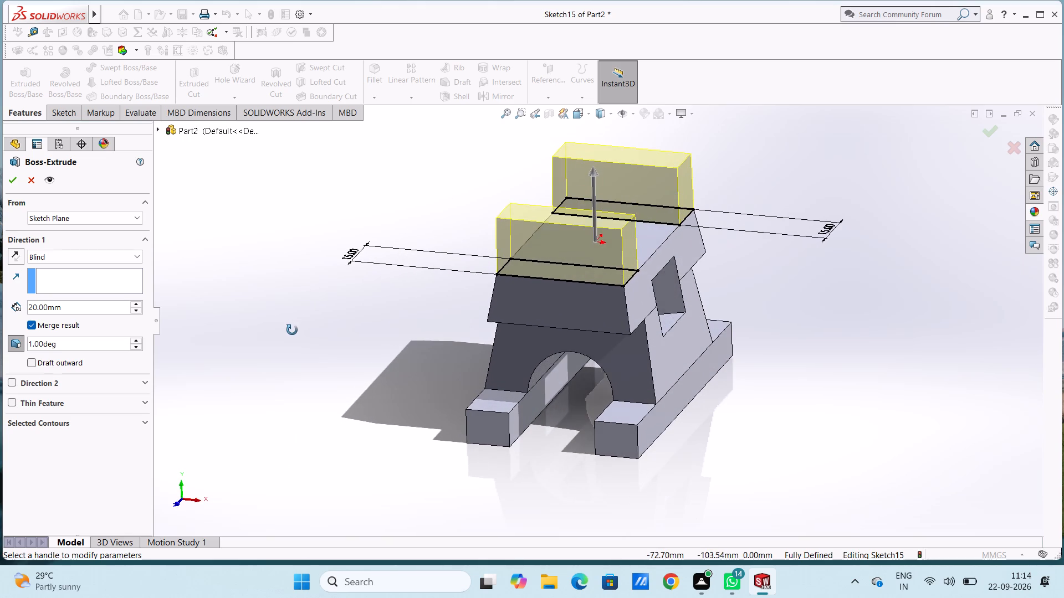
middle_click_drag(292, 330, 270, 418)
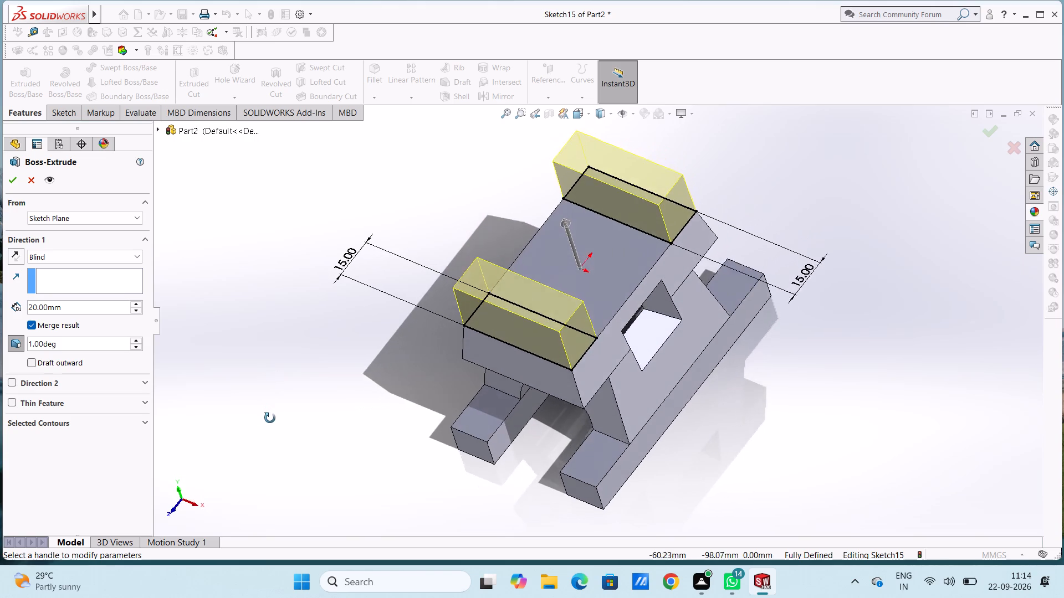
middle_click_drag(270, 418, 258, 403)
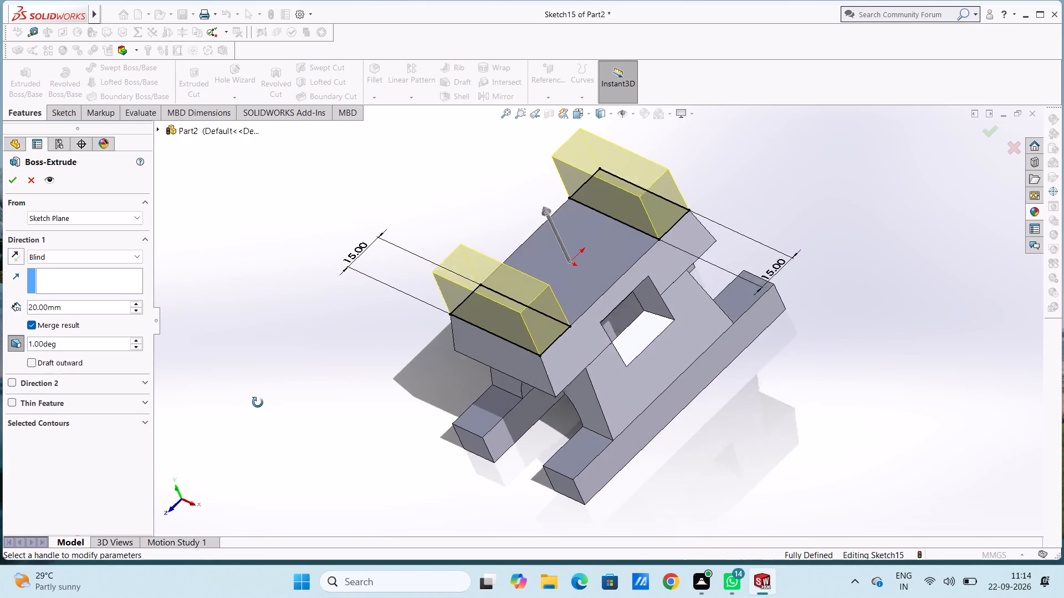
middle_click_drag(258, 403, 264, 405)
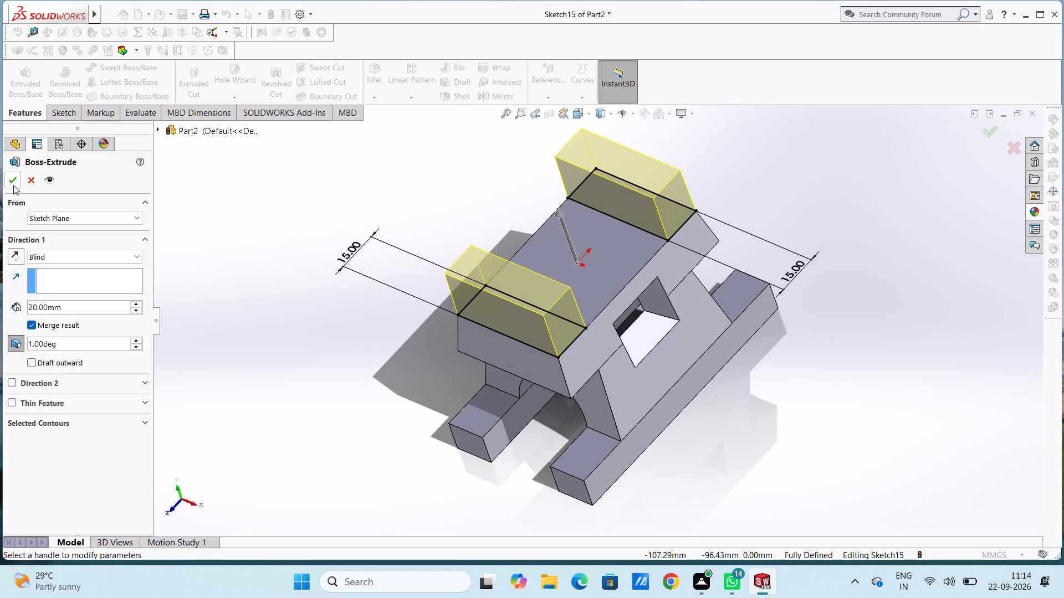
left_click(13, 181)
left_click(232, 277)
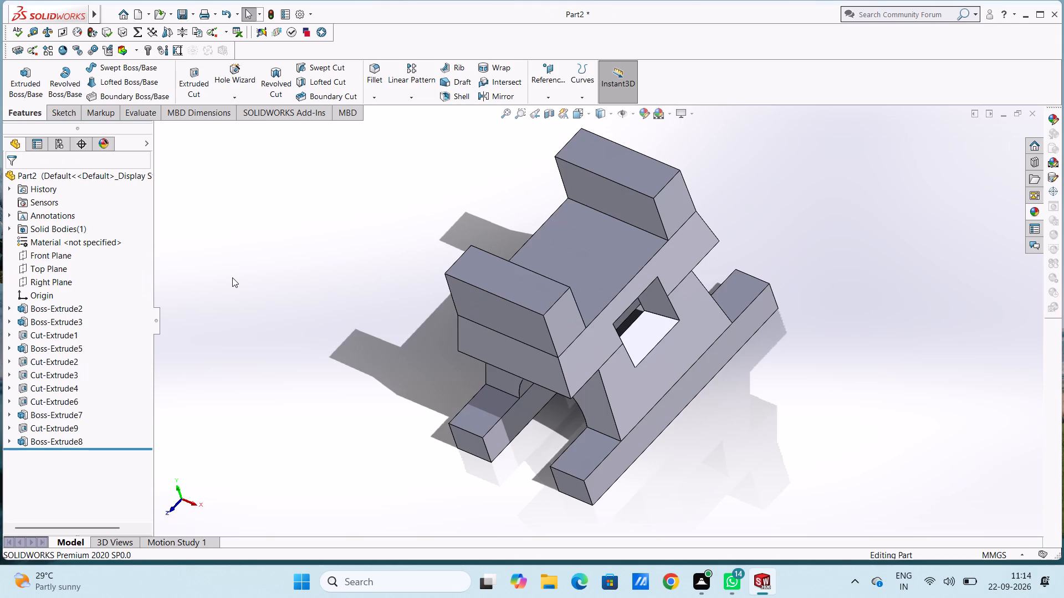
Start a sketch on a foot's front face with a 20 mm horizontal line running left from the midpoint of the front block's top edge.
key("ctrl+7")
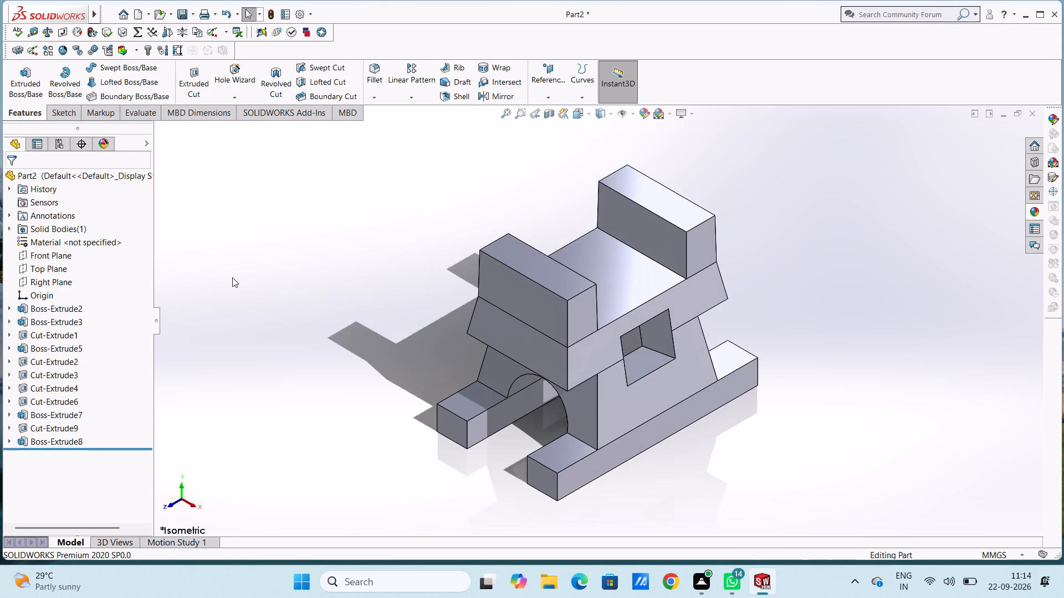
key("ctrl+1")
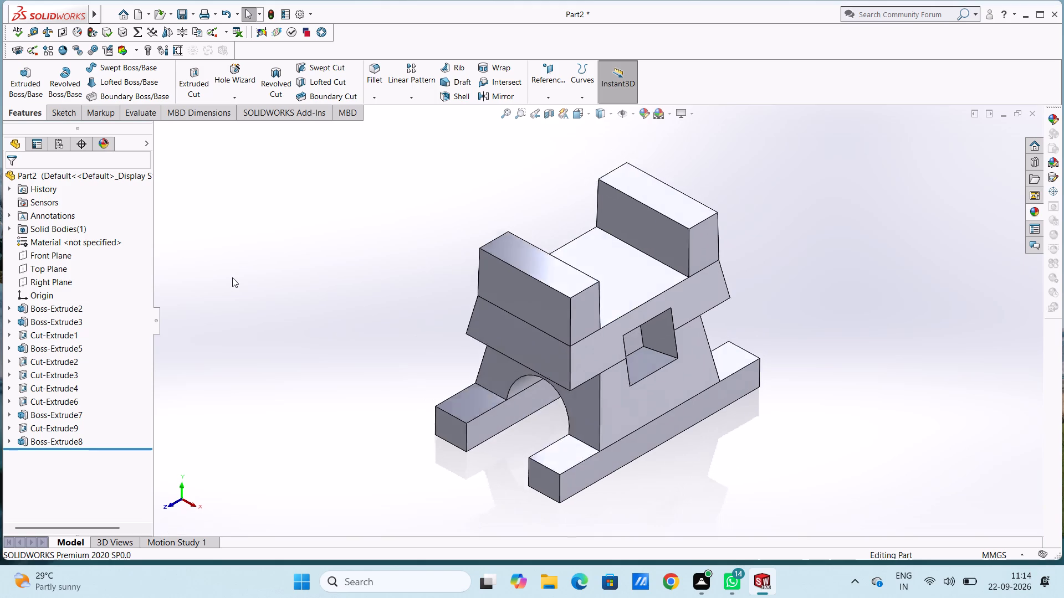
scroll(232, 277, "up", 2)
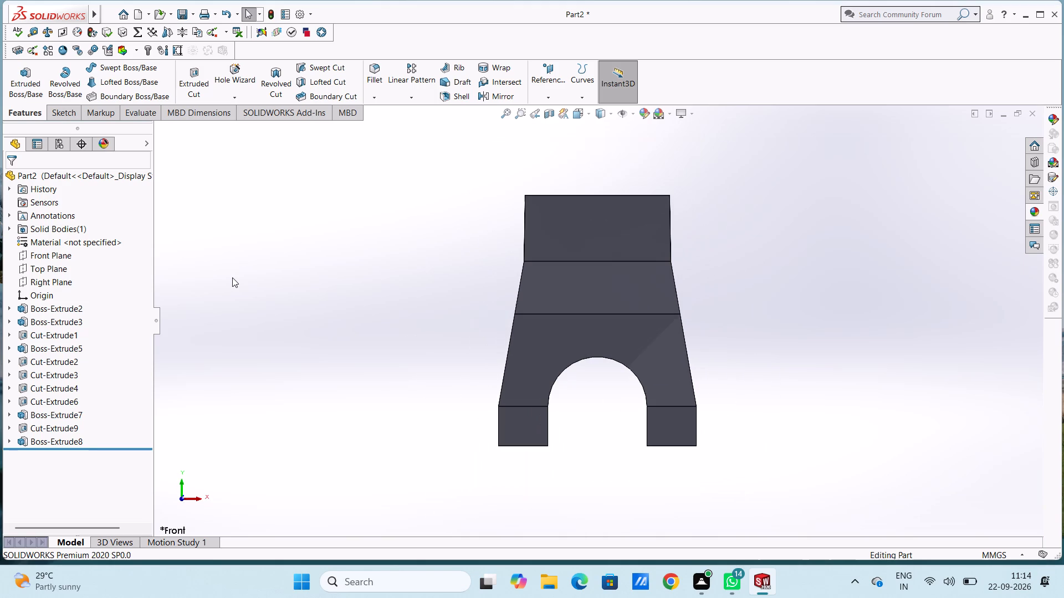
scroll(605, 220, "down", 2)
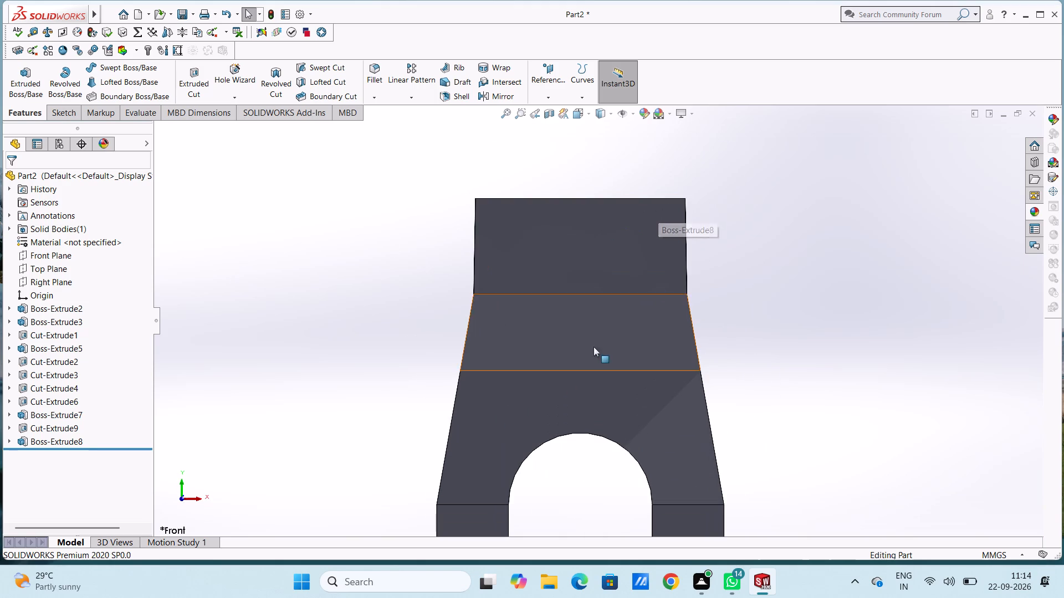
scroll(516, 415, "up", 2)
left_click(512, 466)
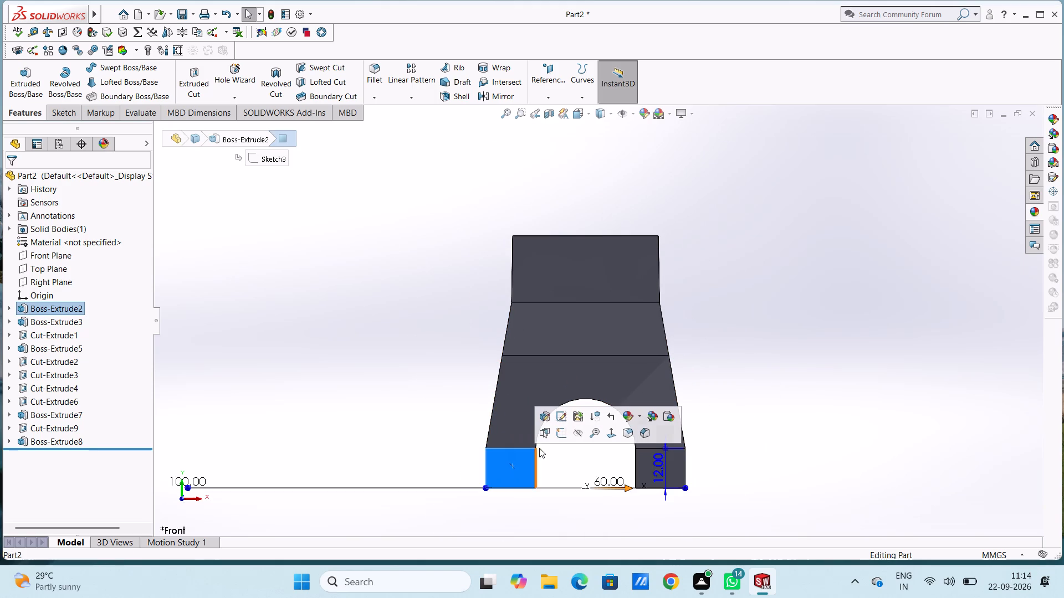
left_click(561, 433)
left_click(328, 338)
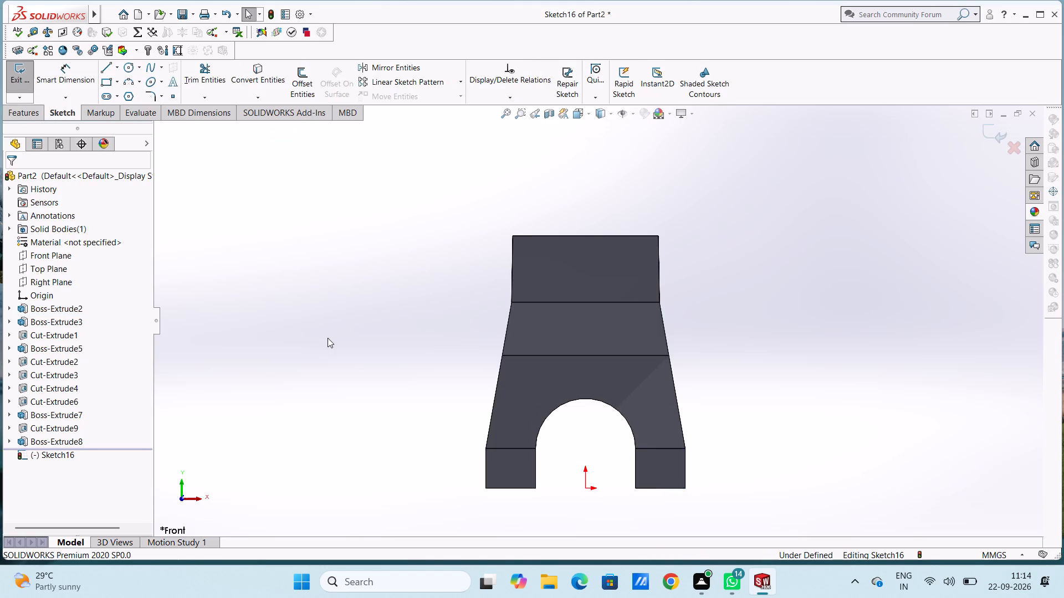
left_click(107, 64)
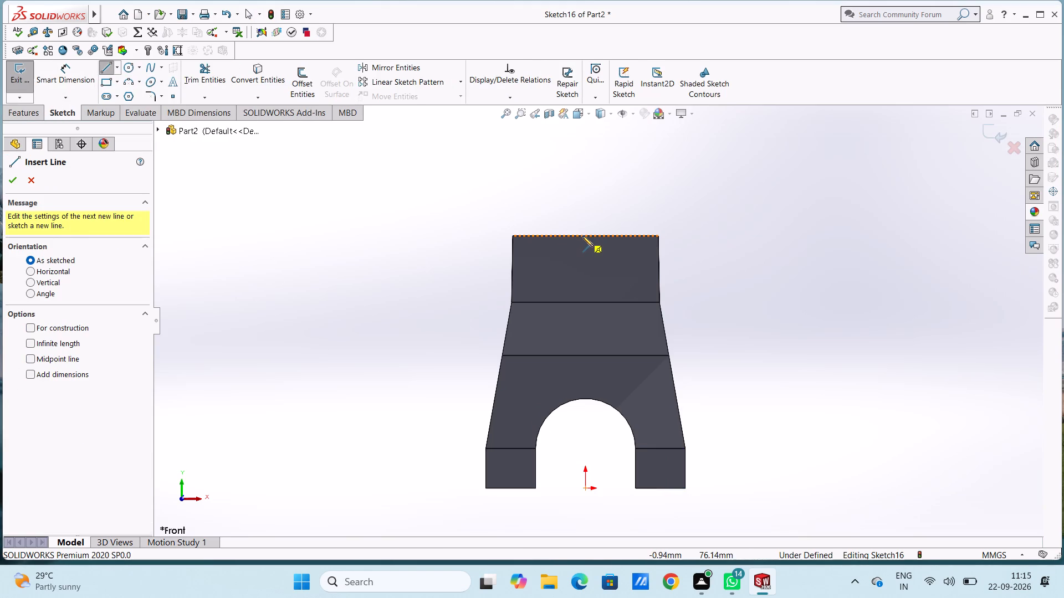
left_click(586, 234)
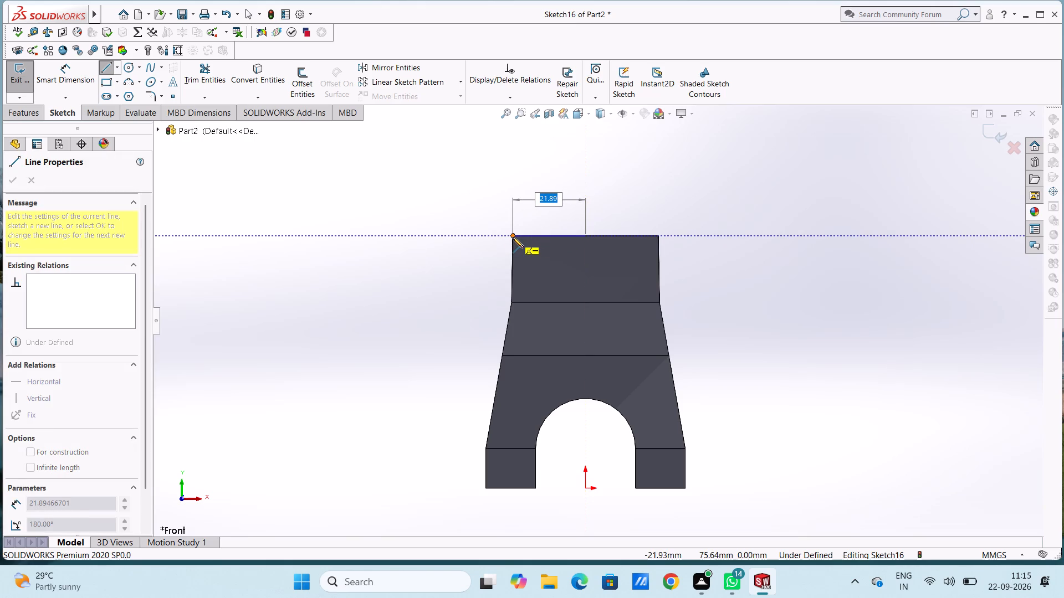
type("20")
key("Return")
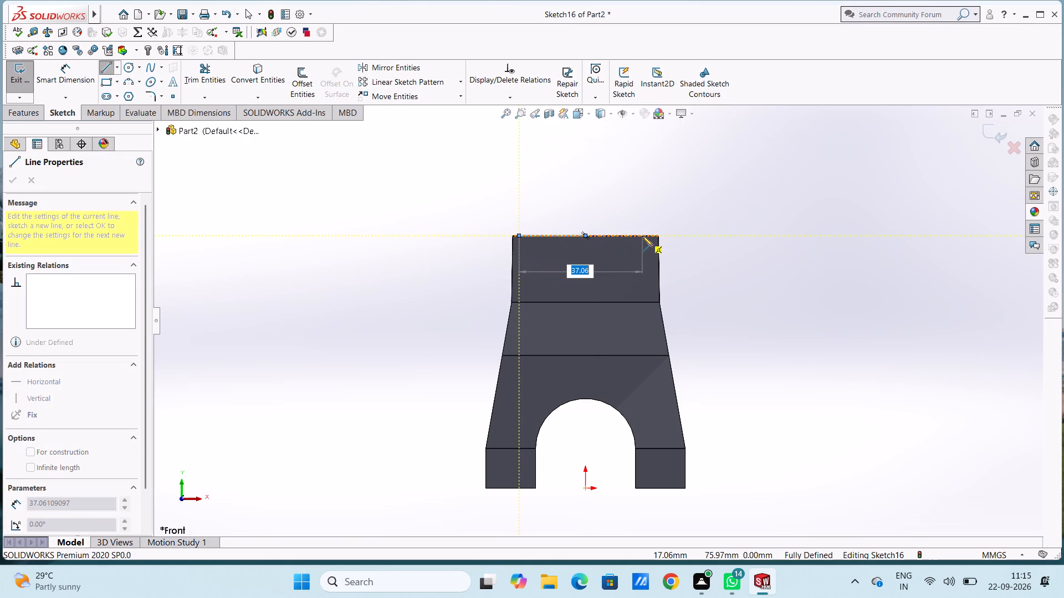
Draw a 40 mm line along the front block's top edge and close a trapezoid through the block's two bottom corners.
type("40")
key("Return")
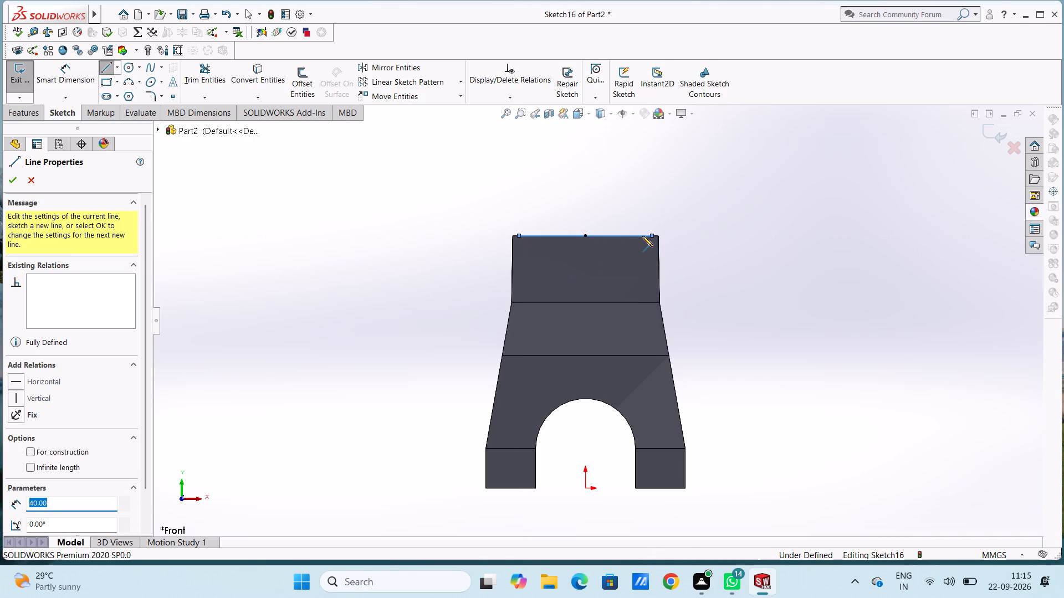
left_click(660, 302)
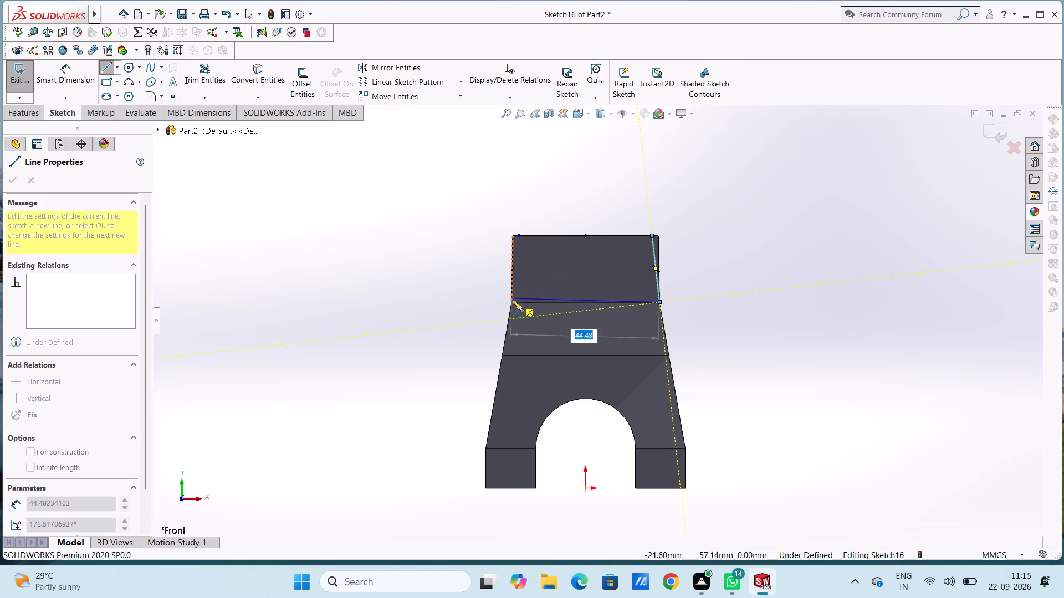
left_click(511, 302)
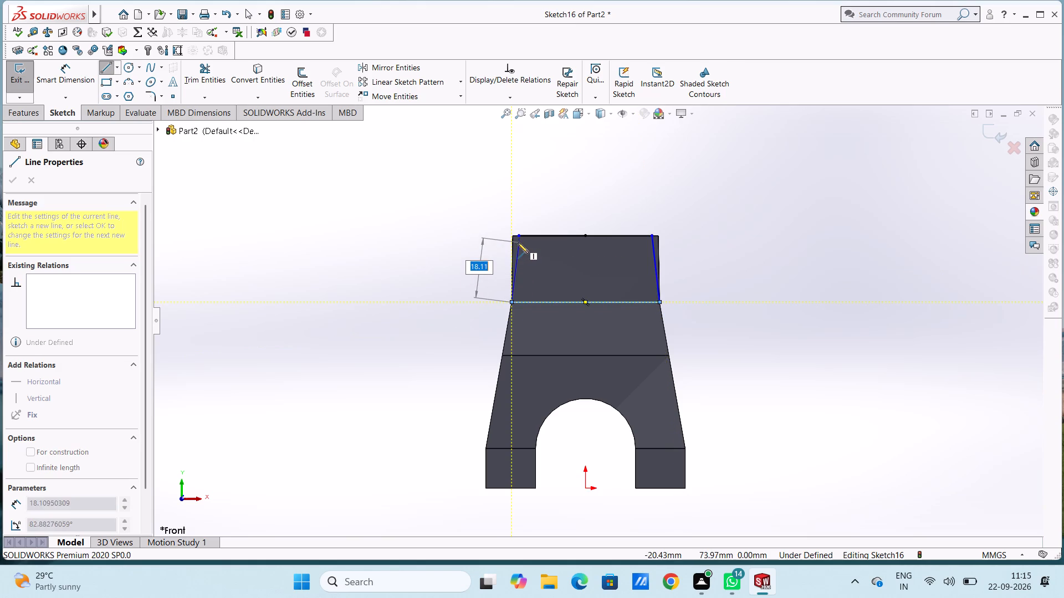
left_click(518, 236)
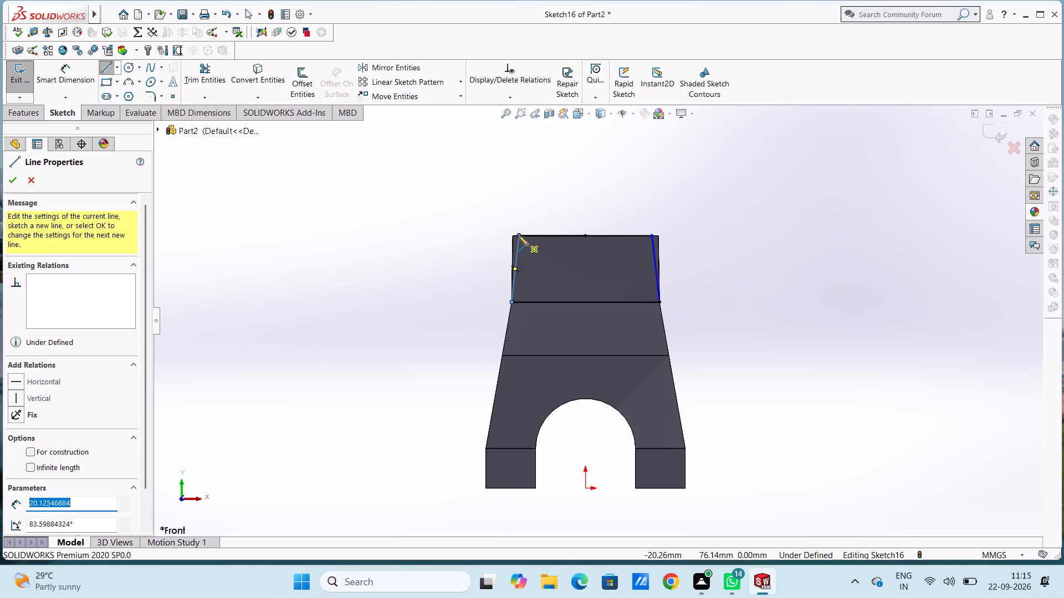
key("Escape")
key("Escape")
key("Escape")
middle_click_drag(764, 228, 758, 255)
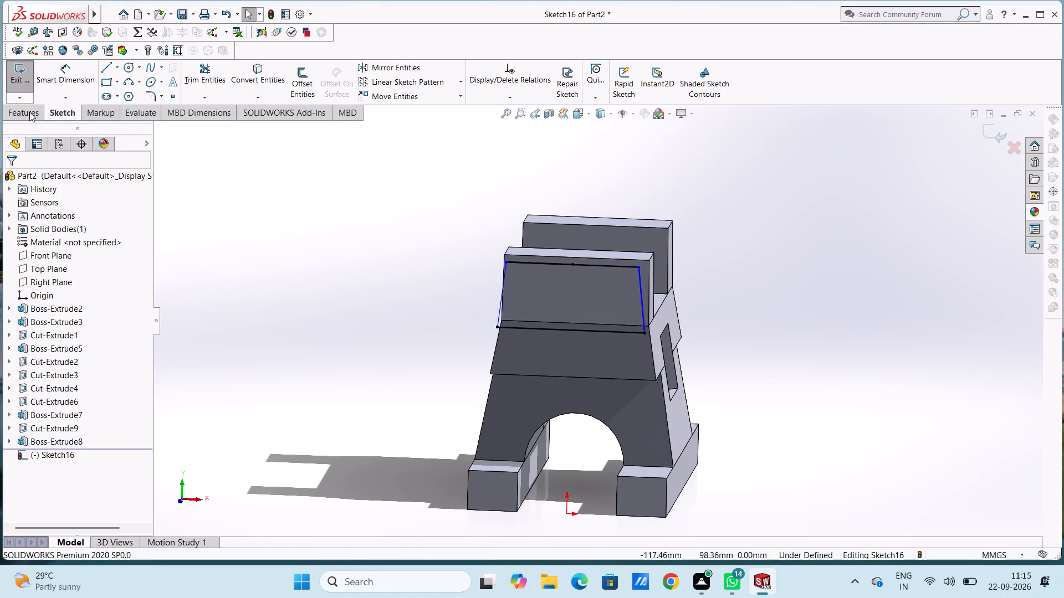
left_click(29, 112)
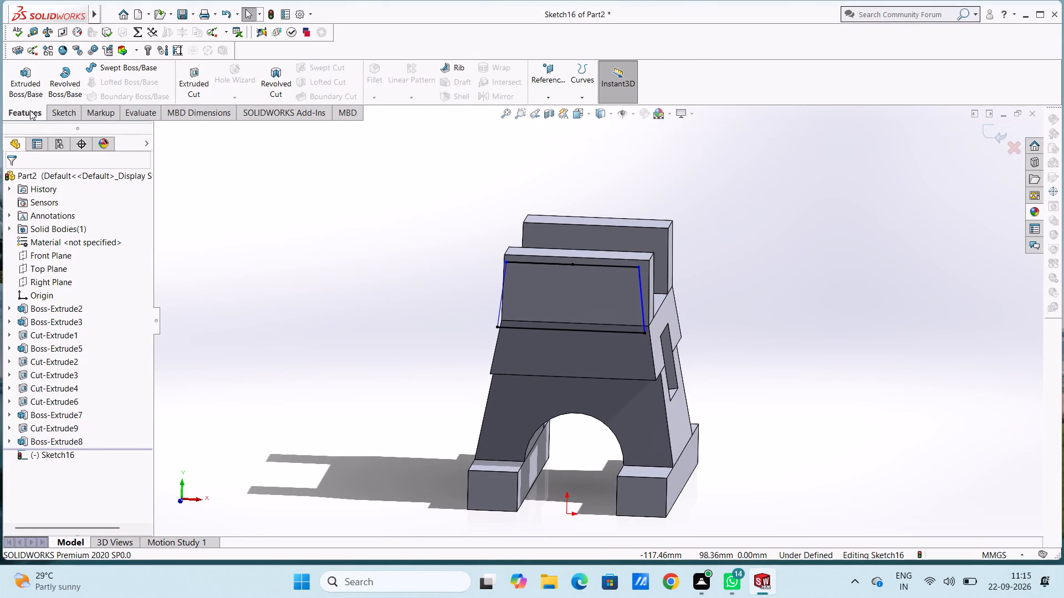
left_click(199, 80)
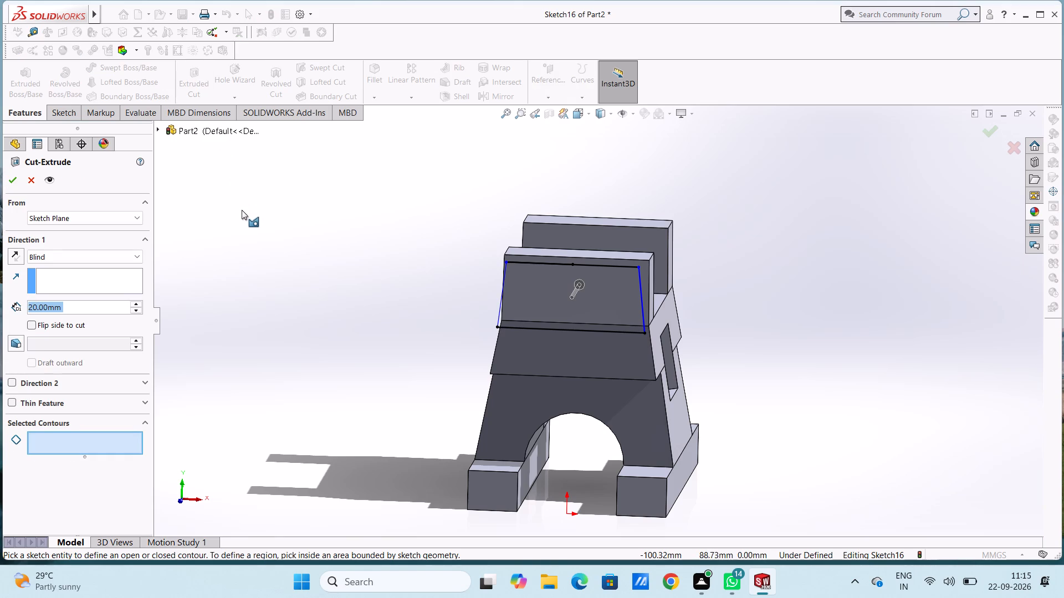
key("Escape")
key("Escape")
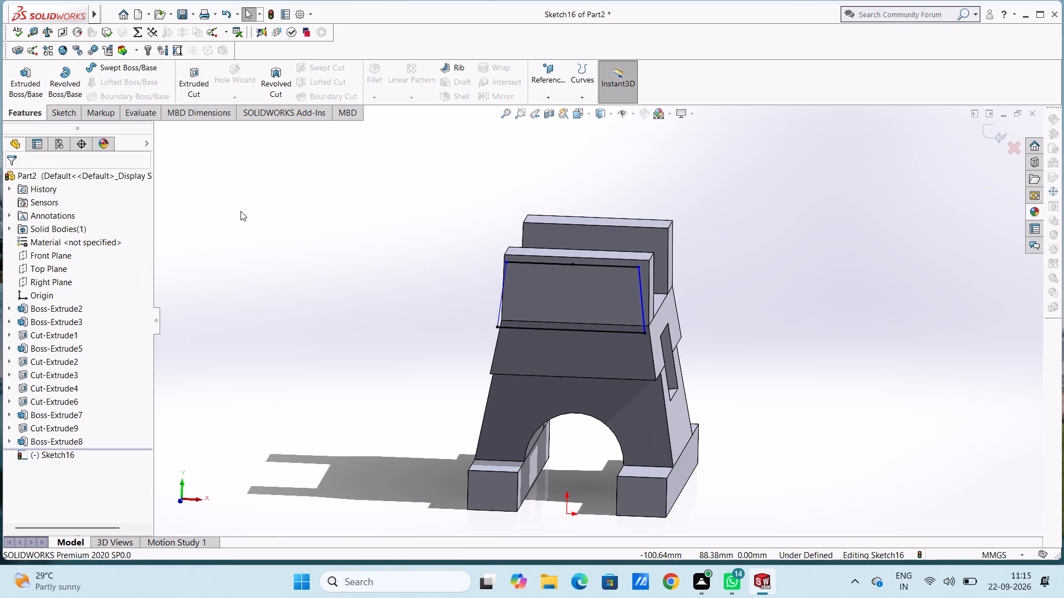
Sketch lines from the trapezoid's top-right corner to the block's top-right corner and down its right edge, closing a sliver triangle.
key("ctrl+1")
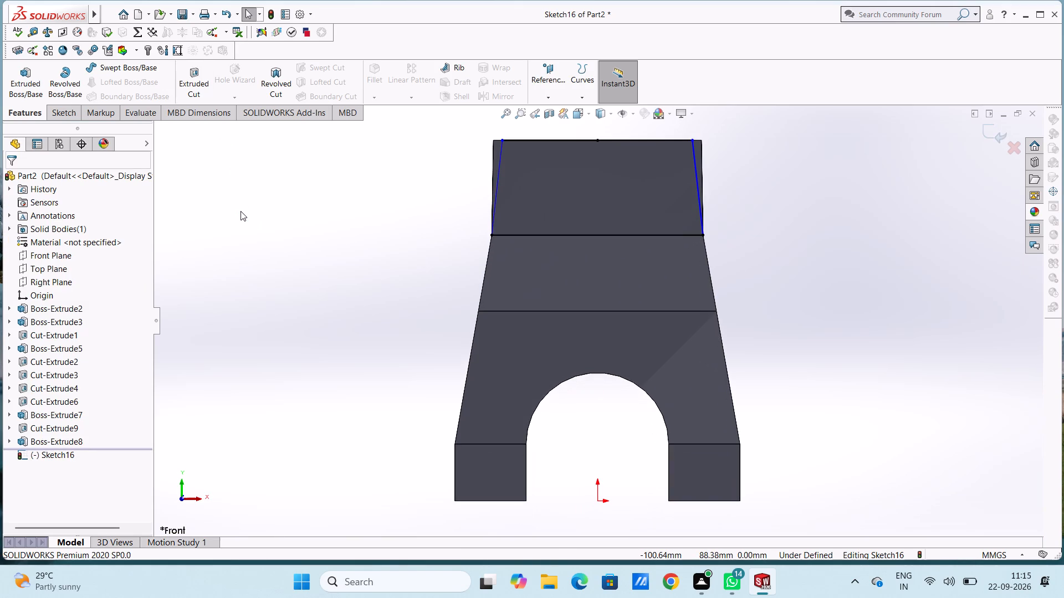
scroll(241, 211, "up", 2)
scroll(620, 156, "down", 5)
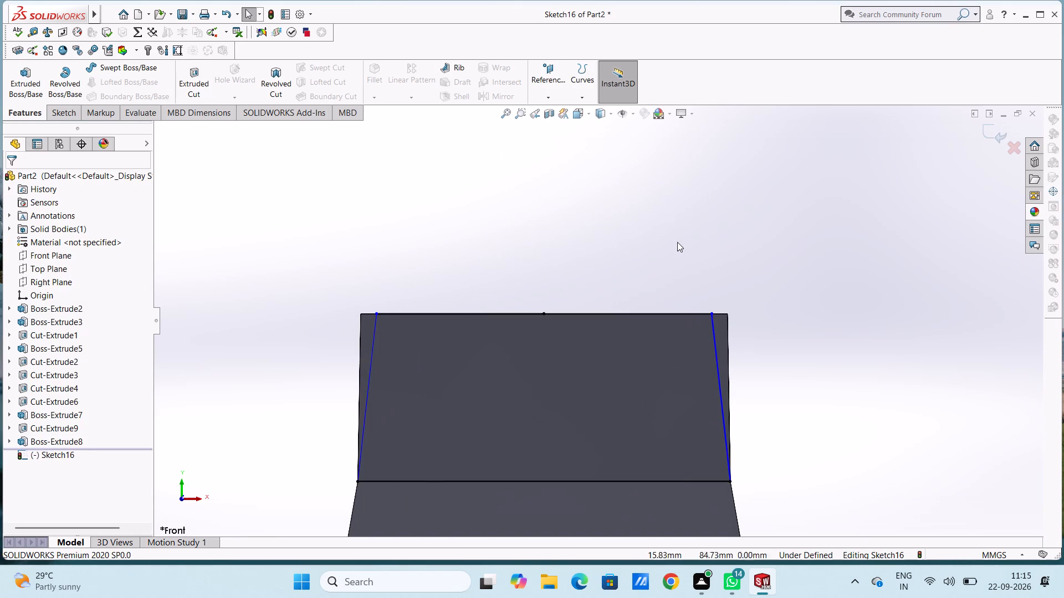
left_click(70, 114)
left_click(103, 70)
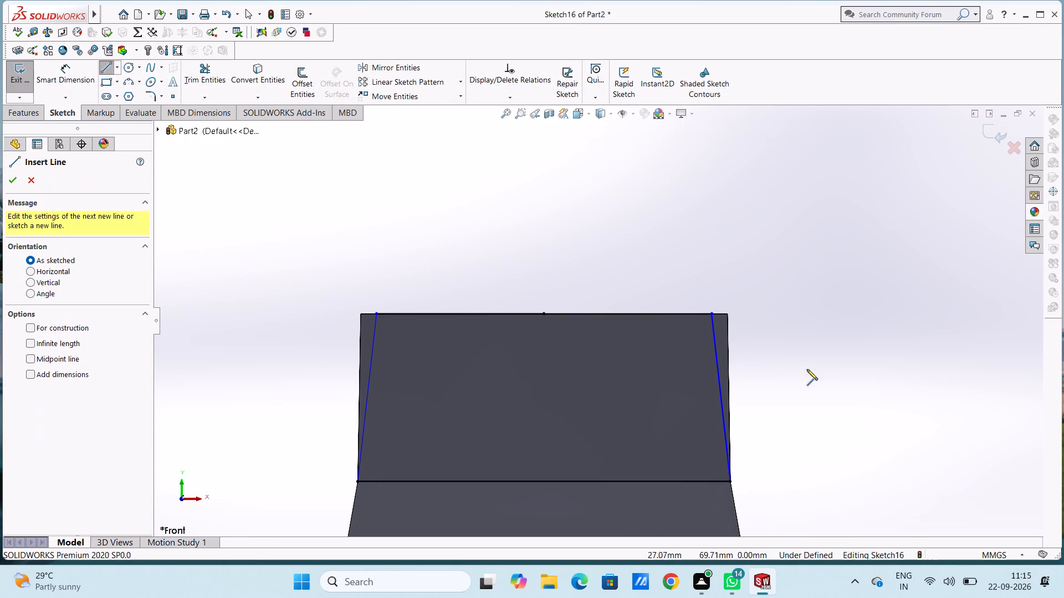
left_click(712, 313)
left_click(729, 313)
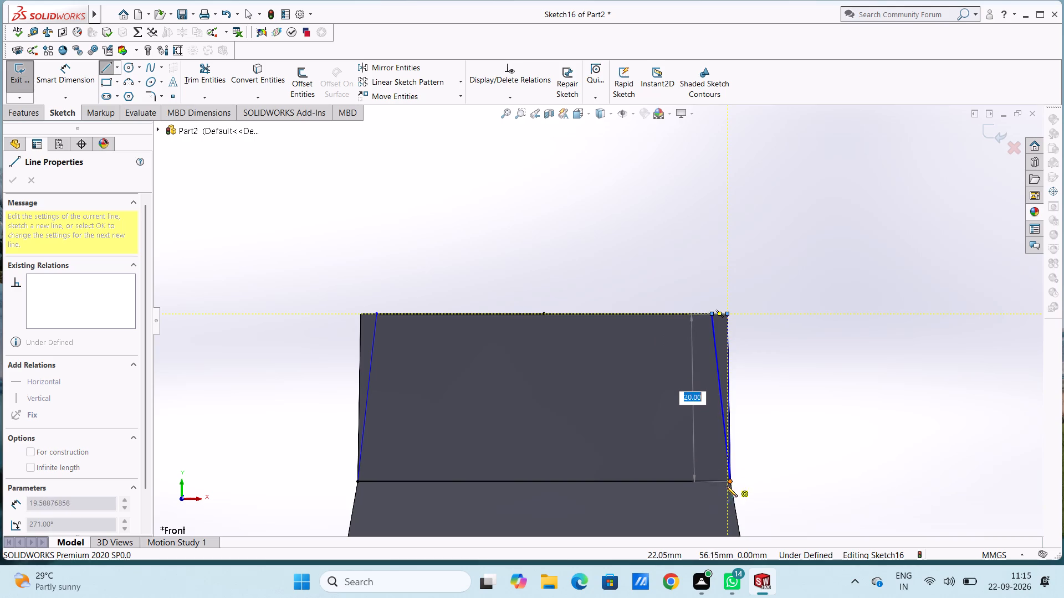
scroll(729, 494, "down", 5)
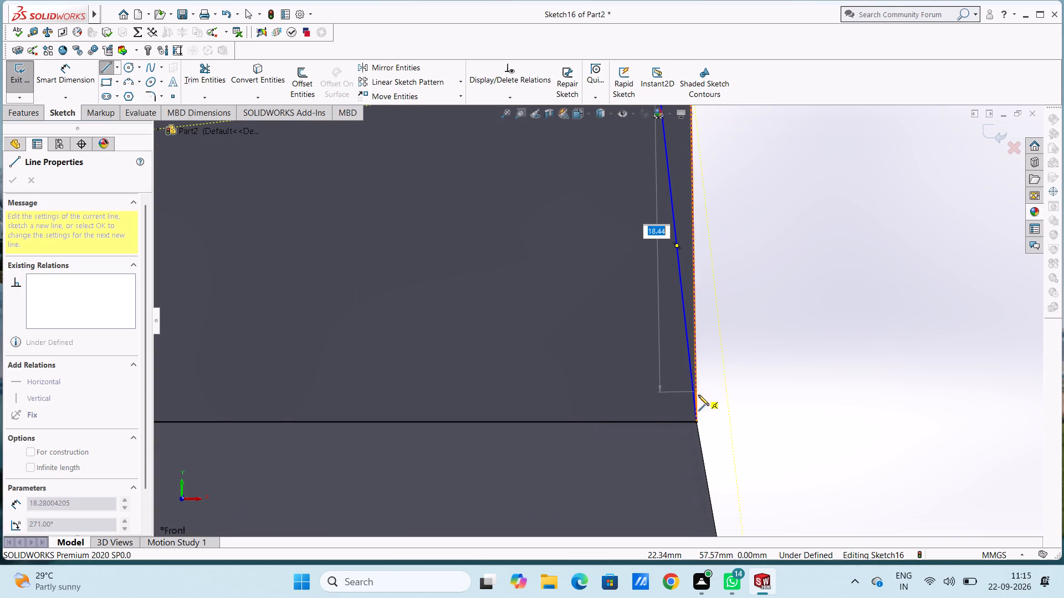
left_click(697, 421)
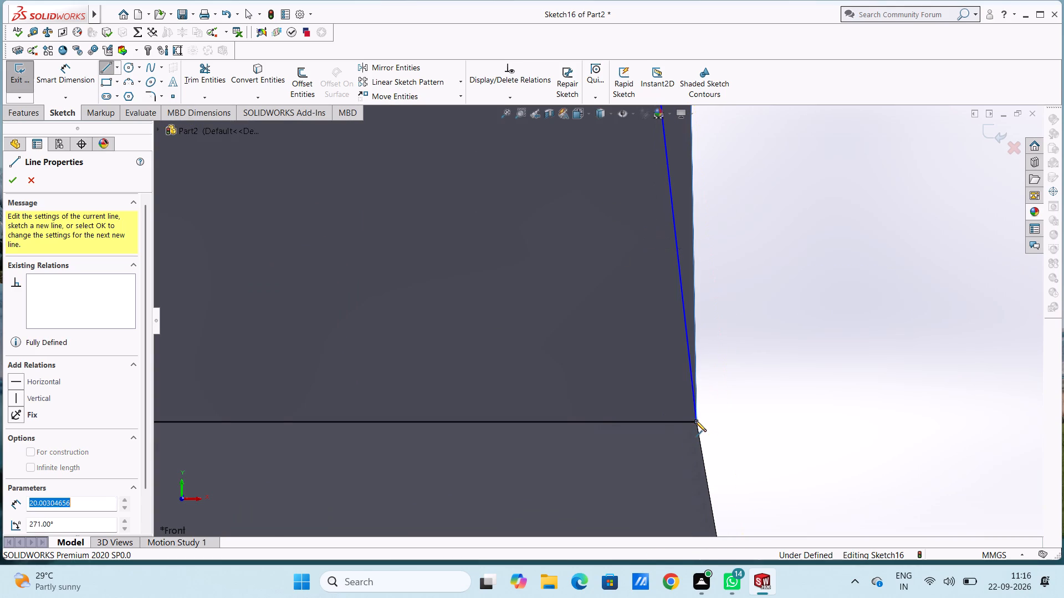
Sketch matching lines from the trapezoid's top-left corner to the block's top-left corner and down its left edge to the bottom corner.
scroll(695, 421, "up", 4)
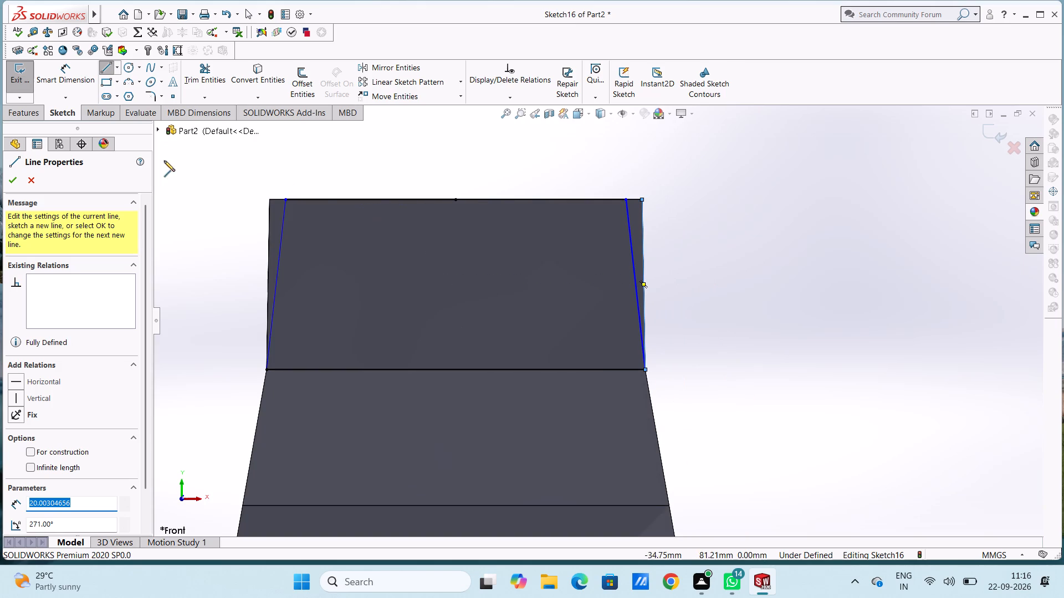
scroll(360, 245, "down", 4)
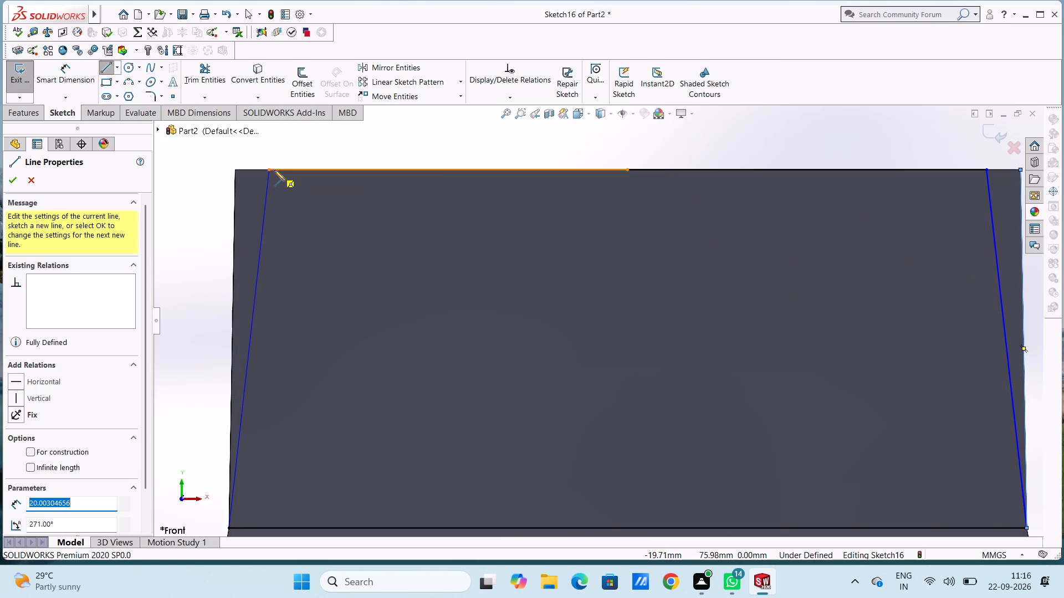
left_click(271, 168)
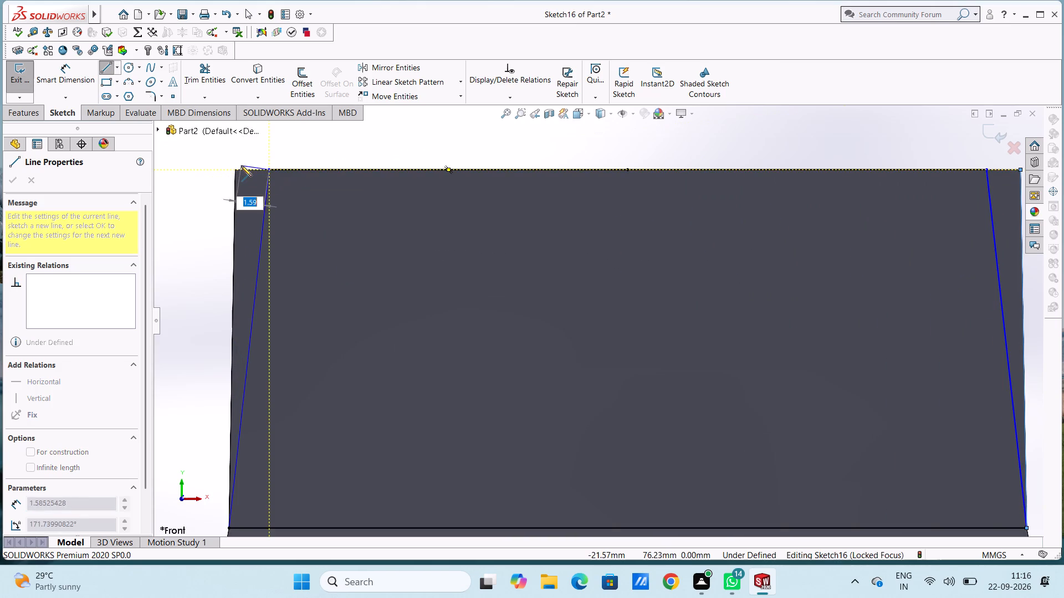
left_click(235, 168)
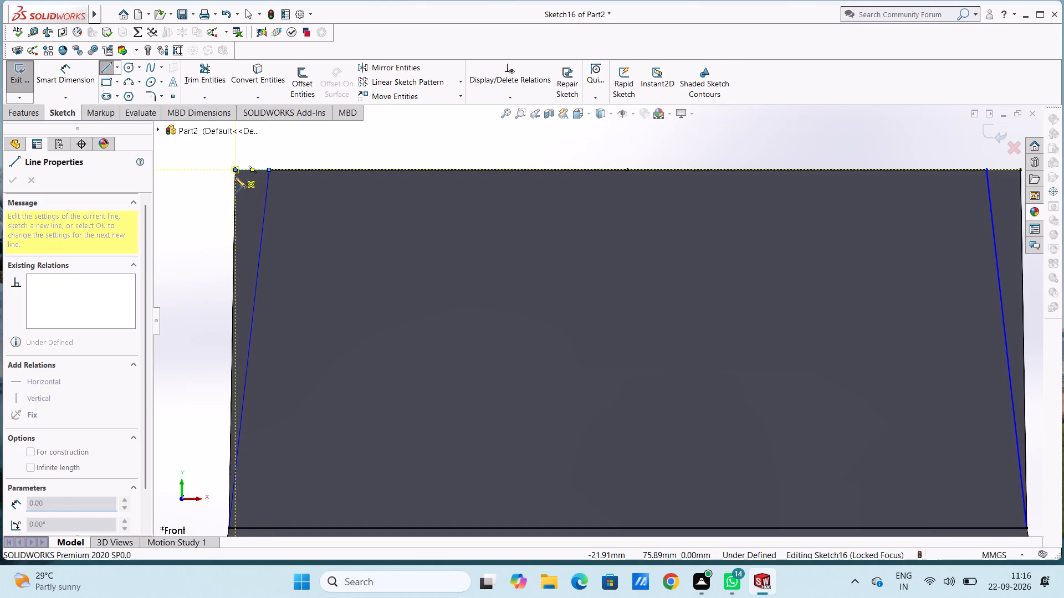
scroll(231, 260, "up", 4)
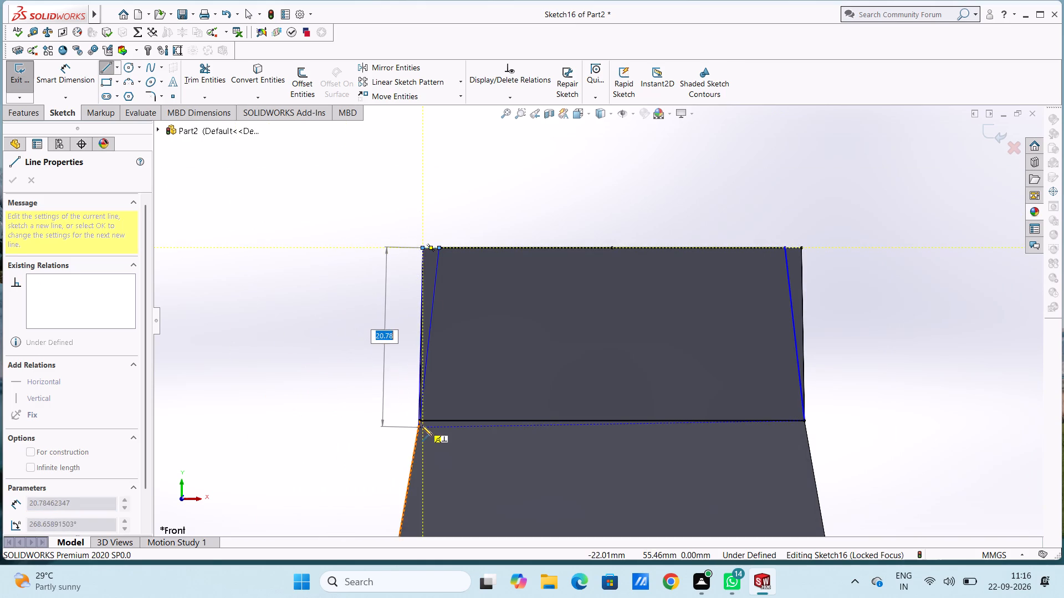
scroll(422, 425, "down", 4)
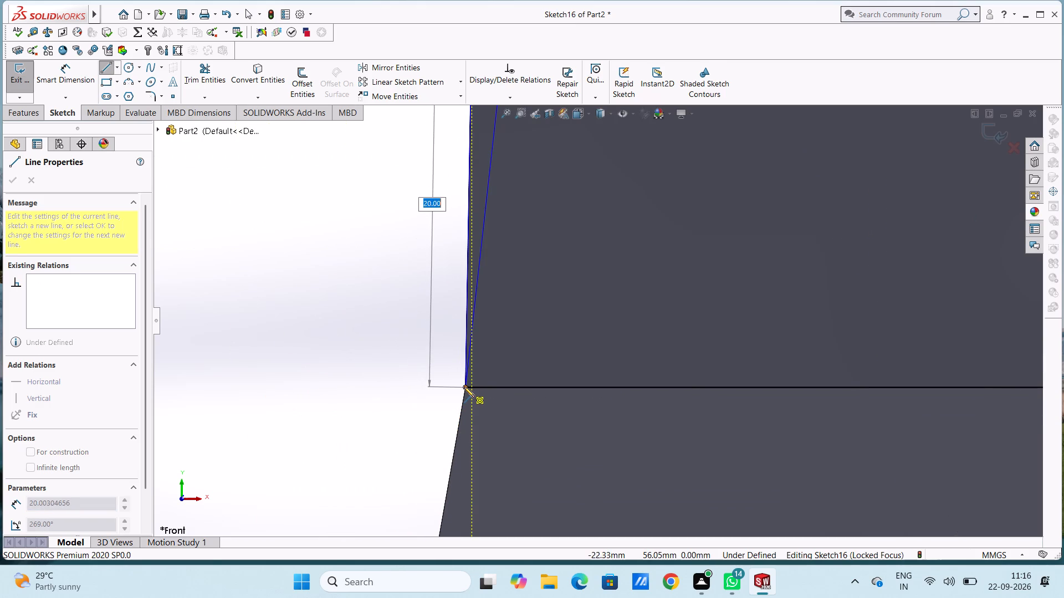
left_click(464, 386)
key("Escape")
key("Escape")
key("Escape")
key("Escape")
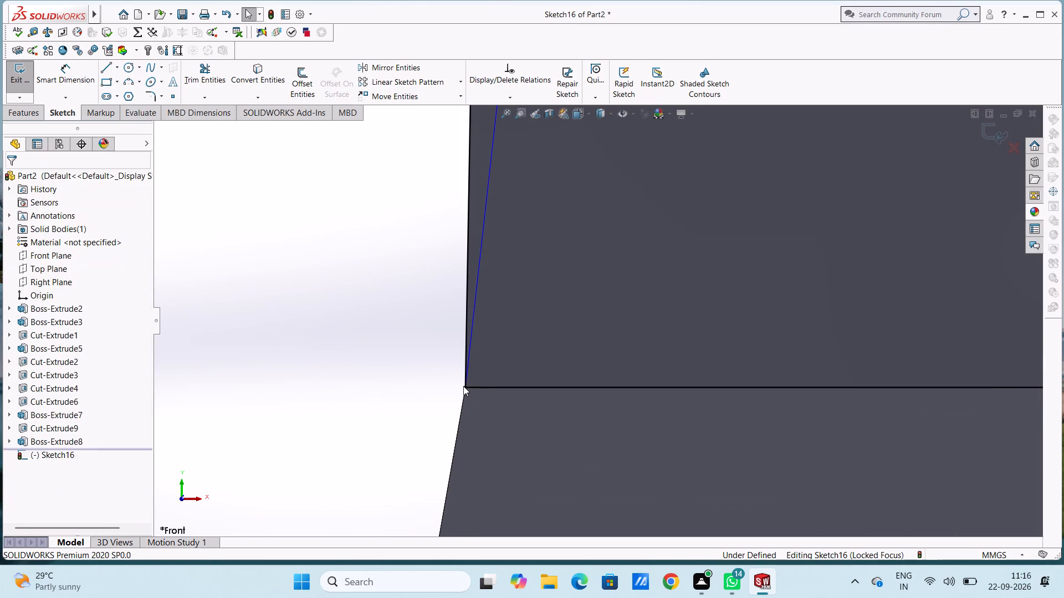
Trim away the trapezoid's top and bottom lines between the slanted sides, leaving only the two side triangles.
scroll(463, 386, "up", 5)
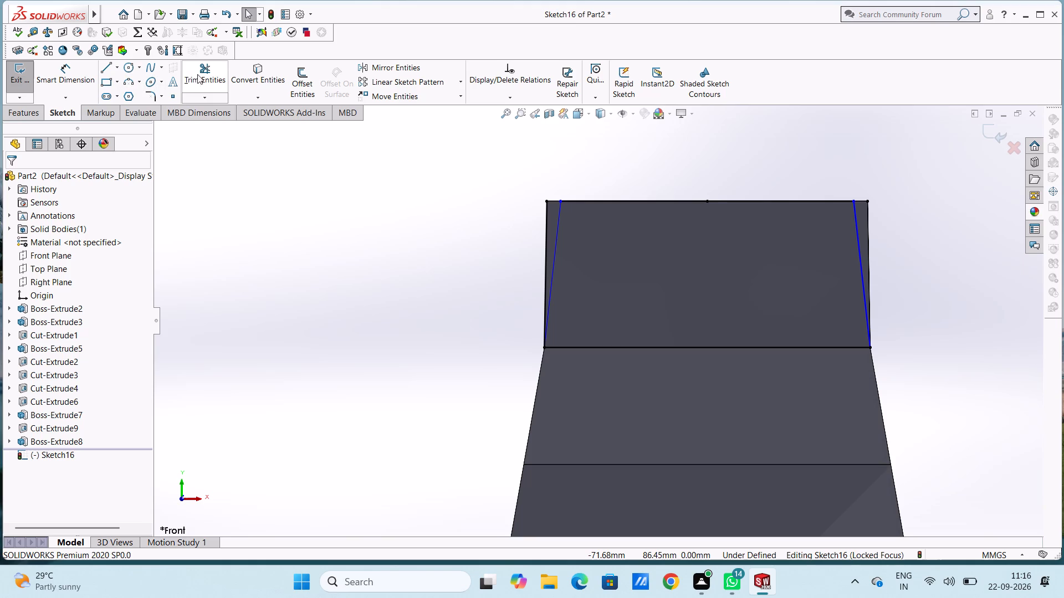
left_click(208, 76)
left_click(673, 199)
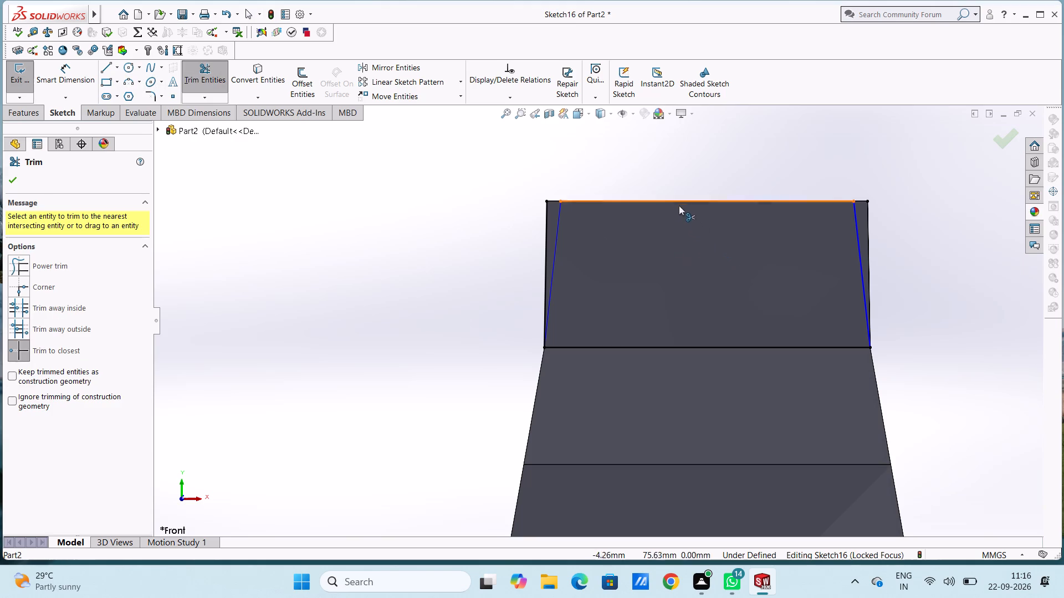
left_click(724, 199)
double_click(724, 199)
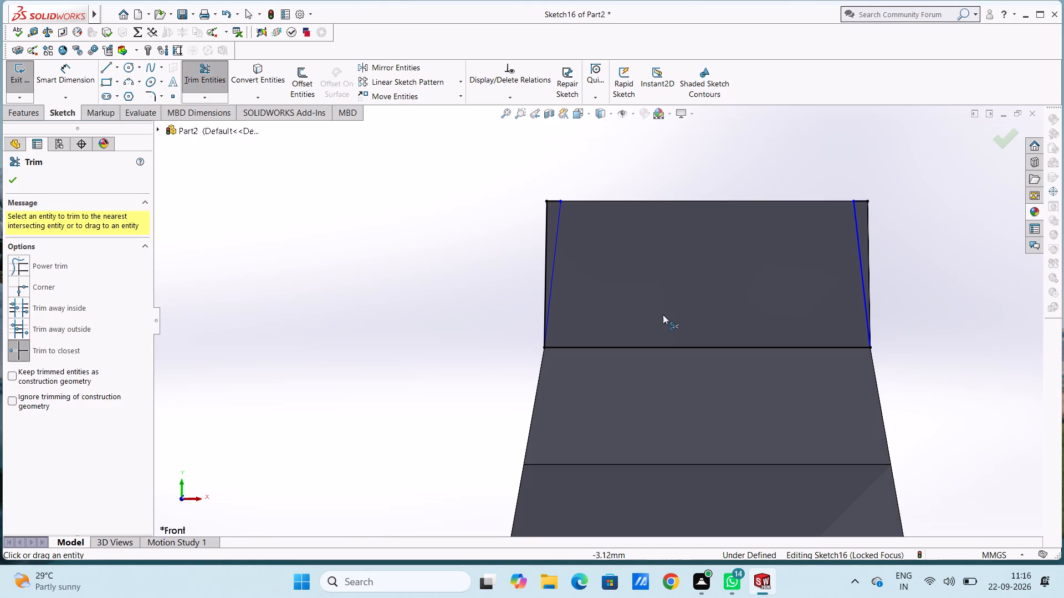
double_click(584, 350)
left_click(584, 349)
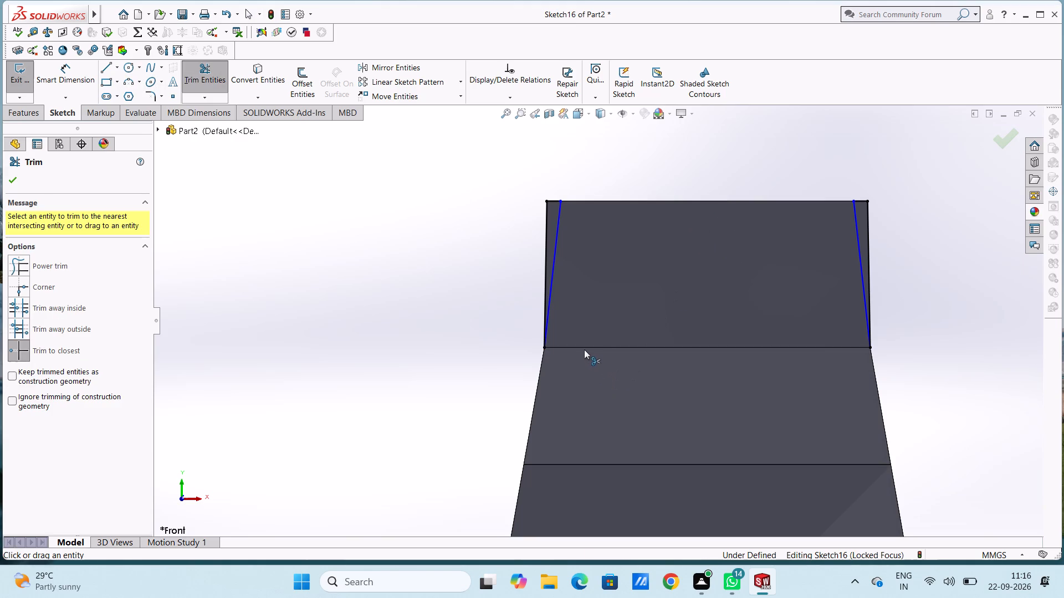
key("Escape")
key("Escape")
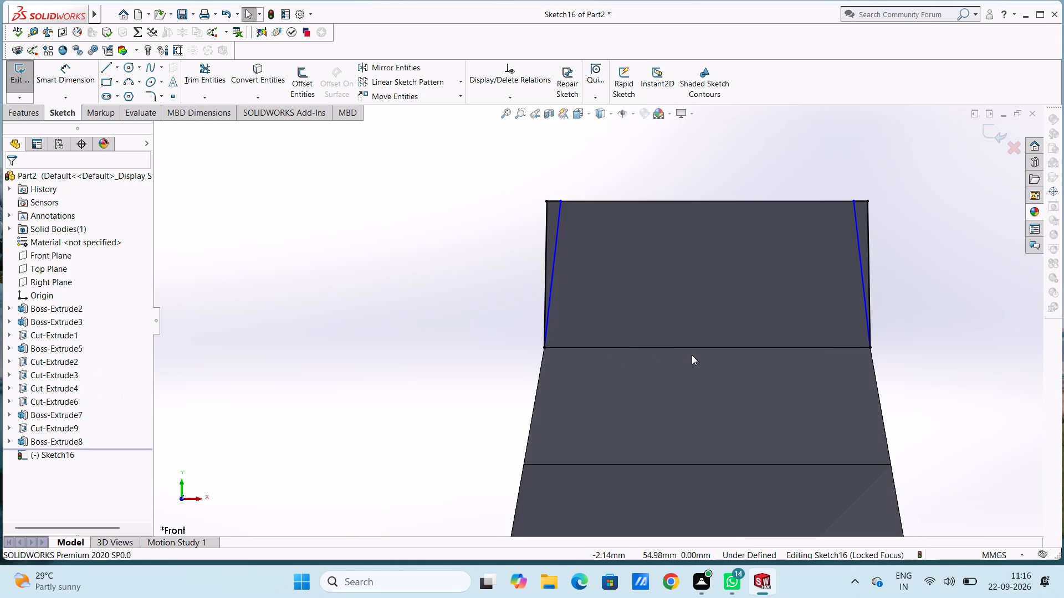
Extrude-cut the two side triangles to a blind depth of 200 mm through both end blocks.
scroll(692, 355, "up", 4)
middle_click_drag(857, 267, 812, 312)
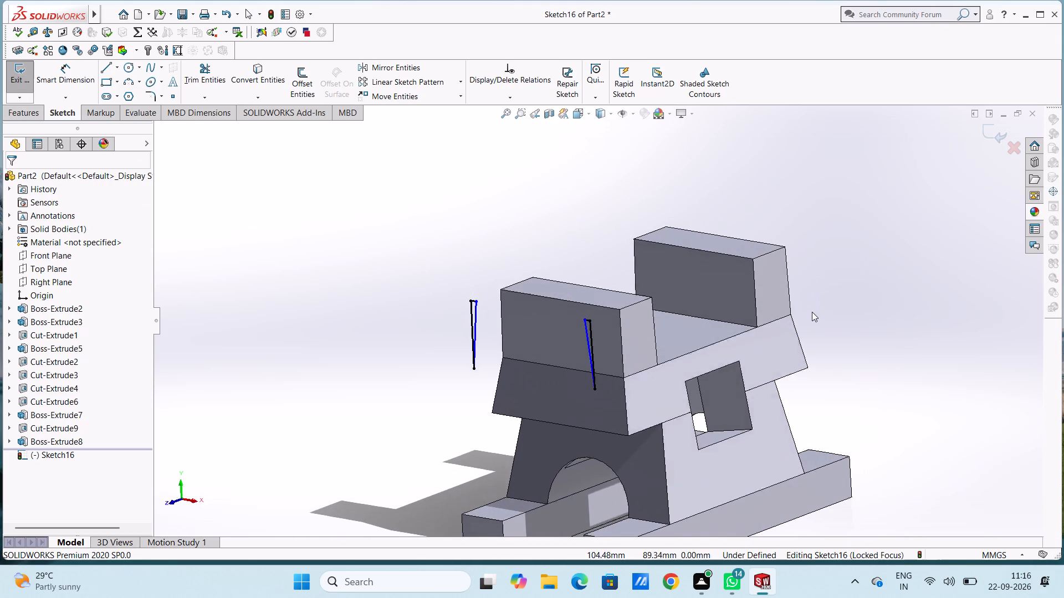
left_click(35, 109)
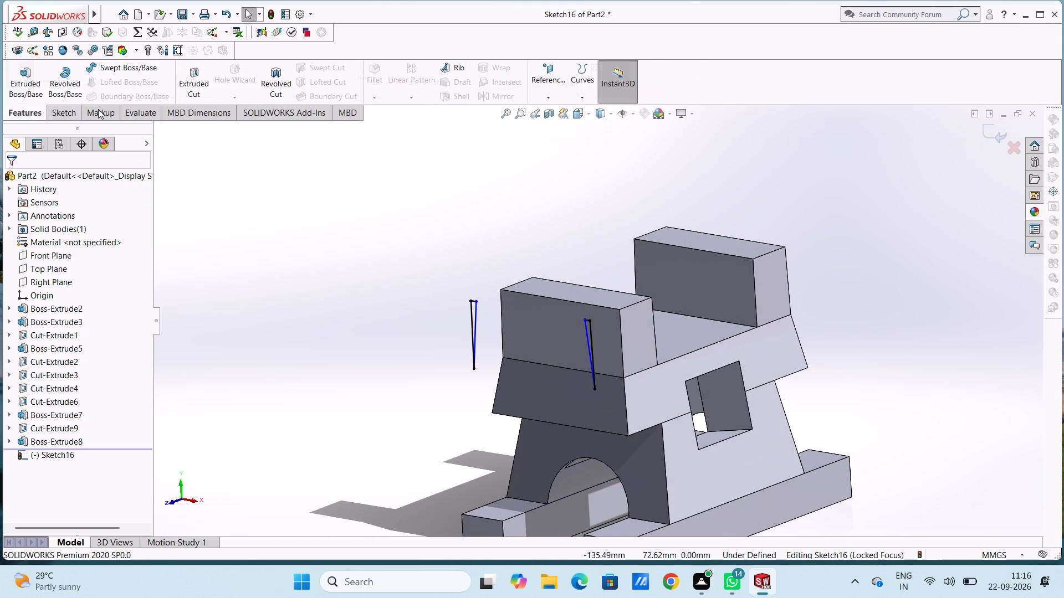
left_click(187, 80)
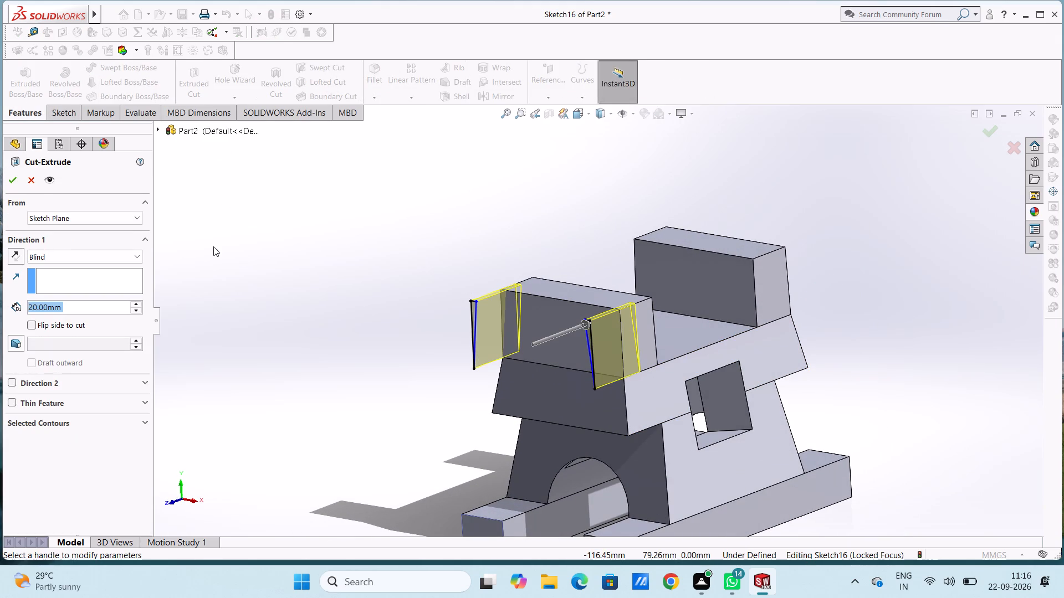
type("200")
key("Return")
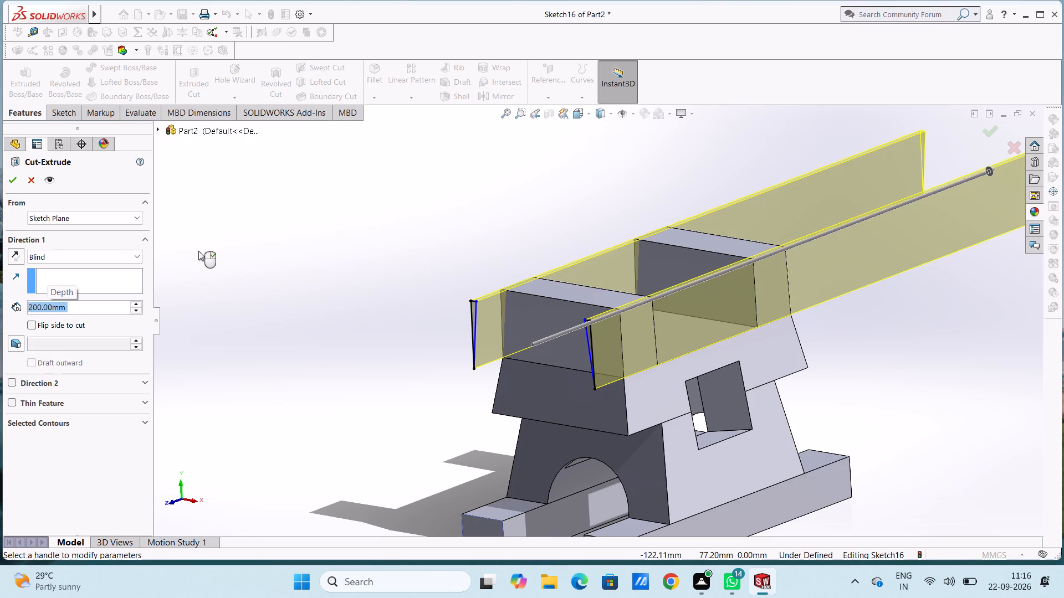
left_click(12, 182)
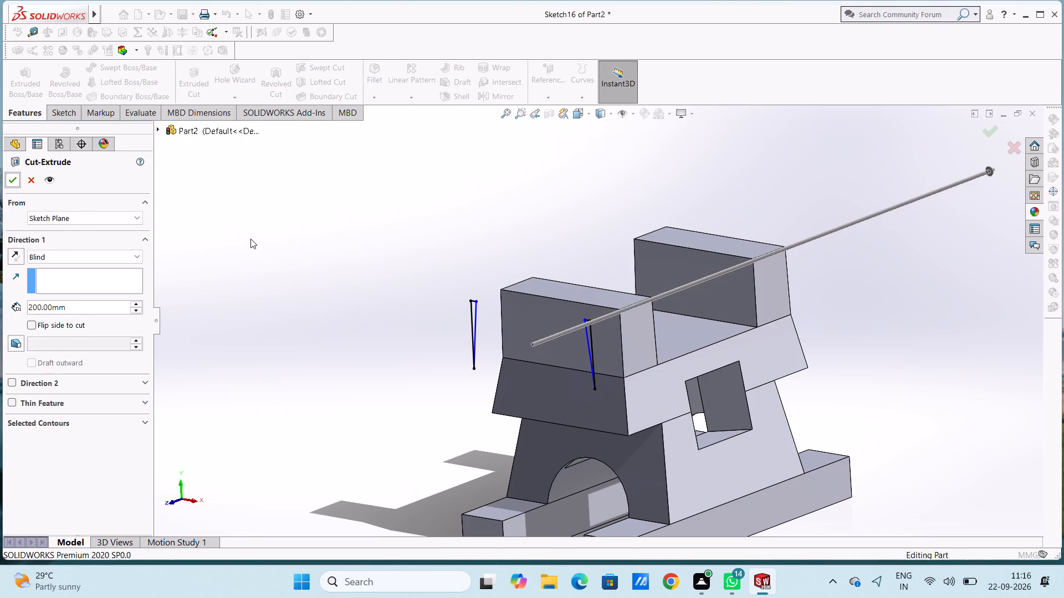
left_click(252, 239)
middle_click_drag(260, 244, 278, 291)
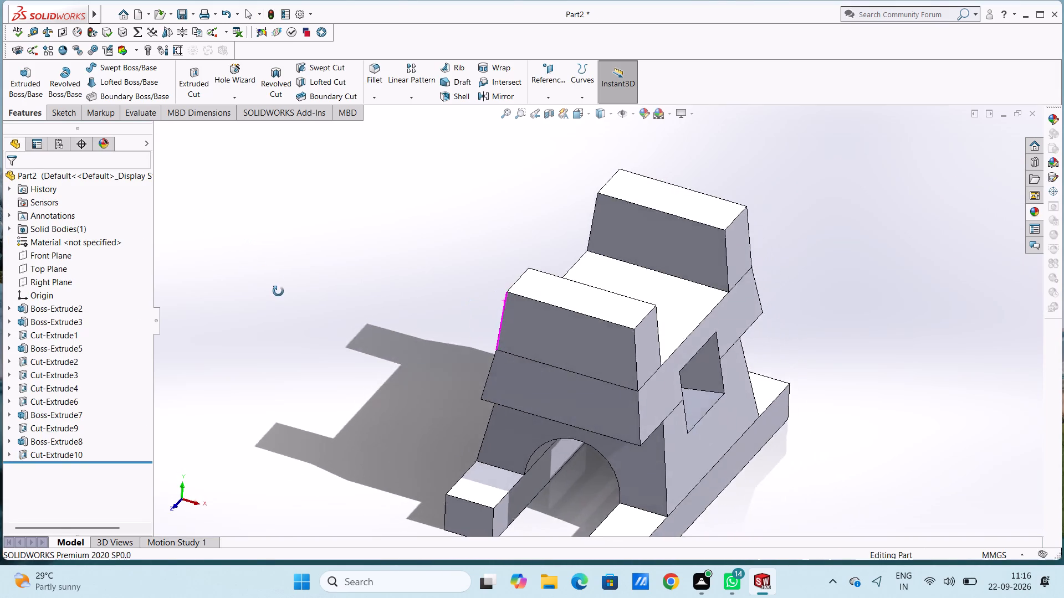
middle_click_drag(278, 291, 308, 249)
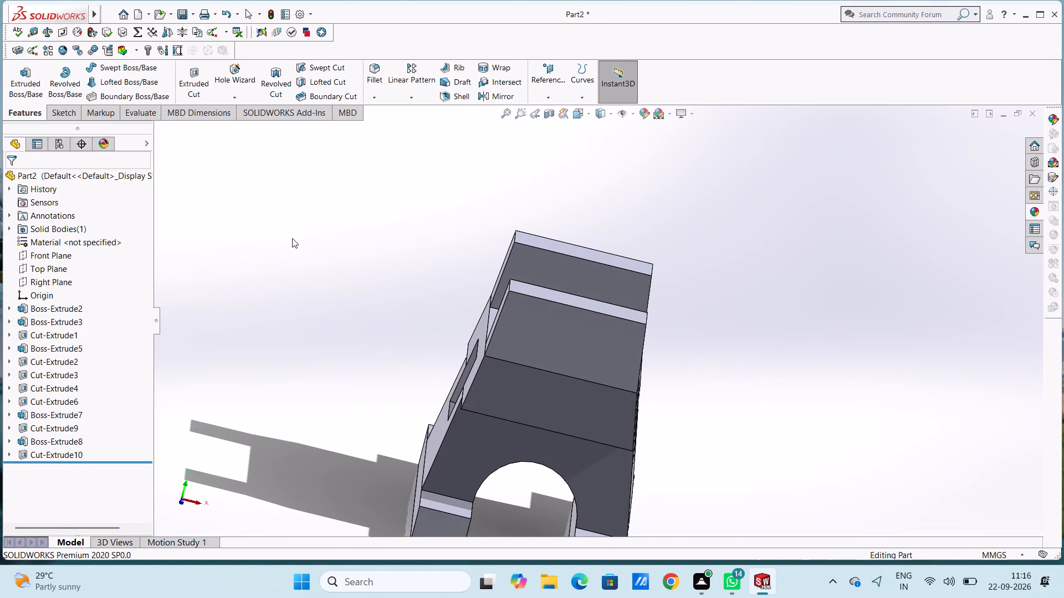
key("ctrl+7")
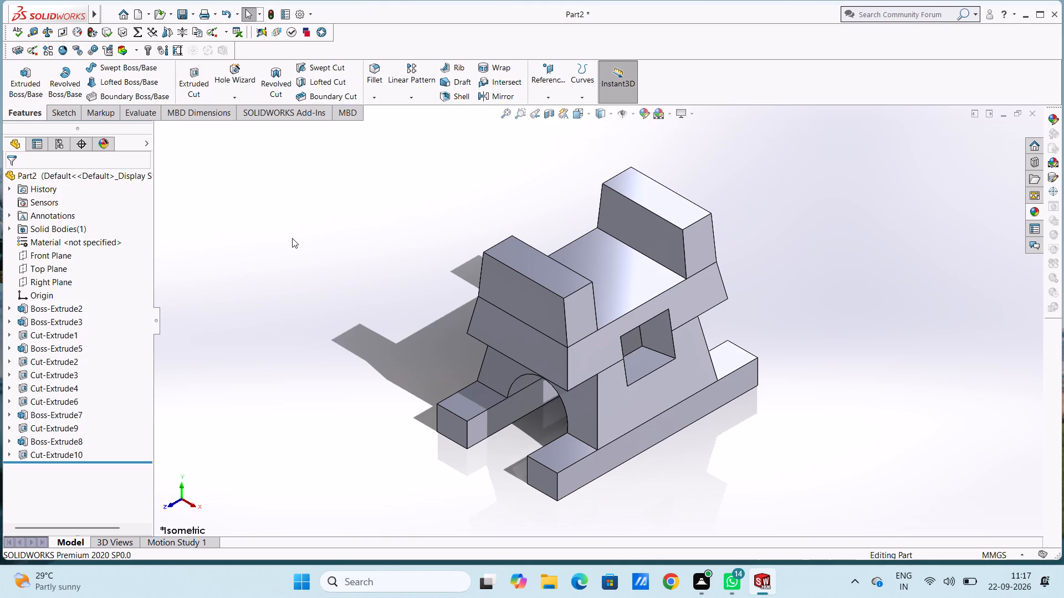
On the foot's outer side face, sketch a sliver triangle extending the front taper about 37 mm to the block's top, closed through its top outer corner.
middle_click_drag(302, 238, 356, 229)
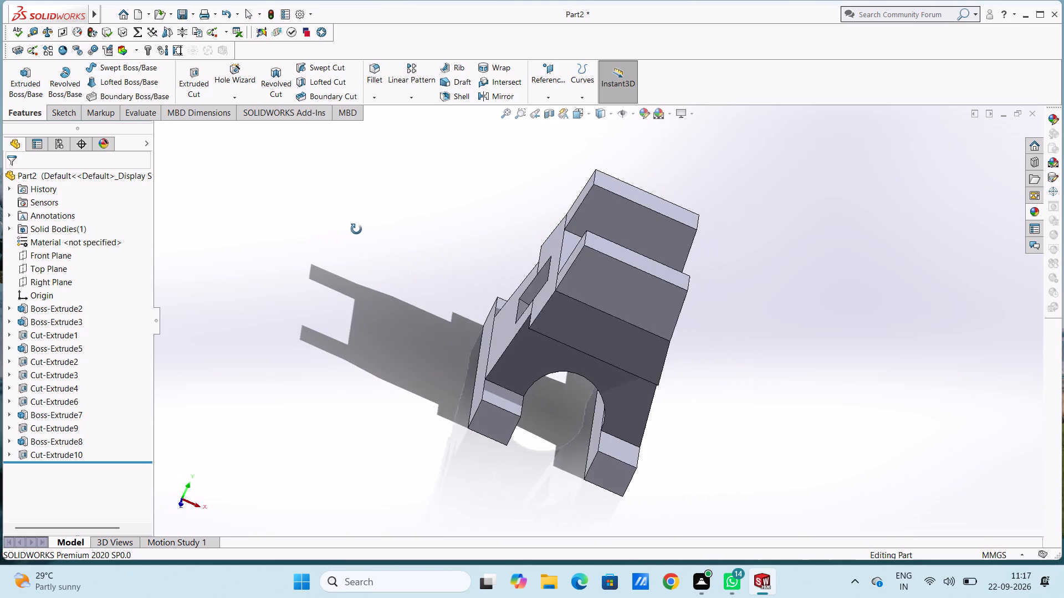
middle_click_drag(356, 229, 421, 368)
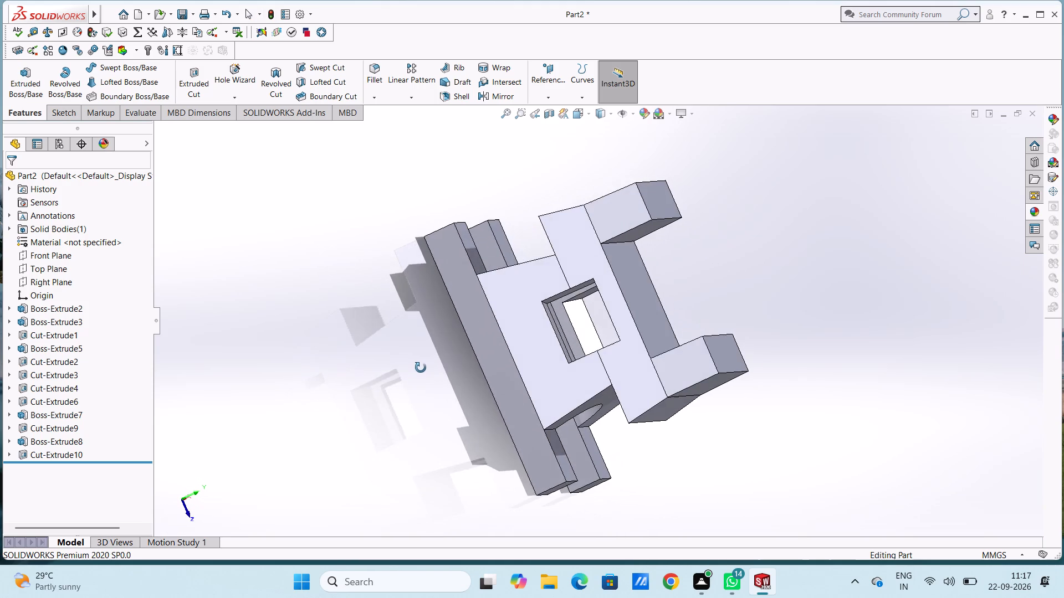
middle_click_drag(421, 368, 428, 375)
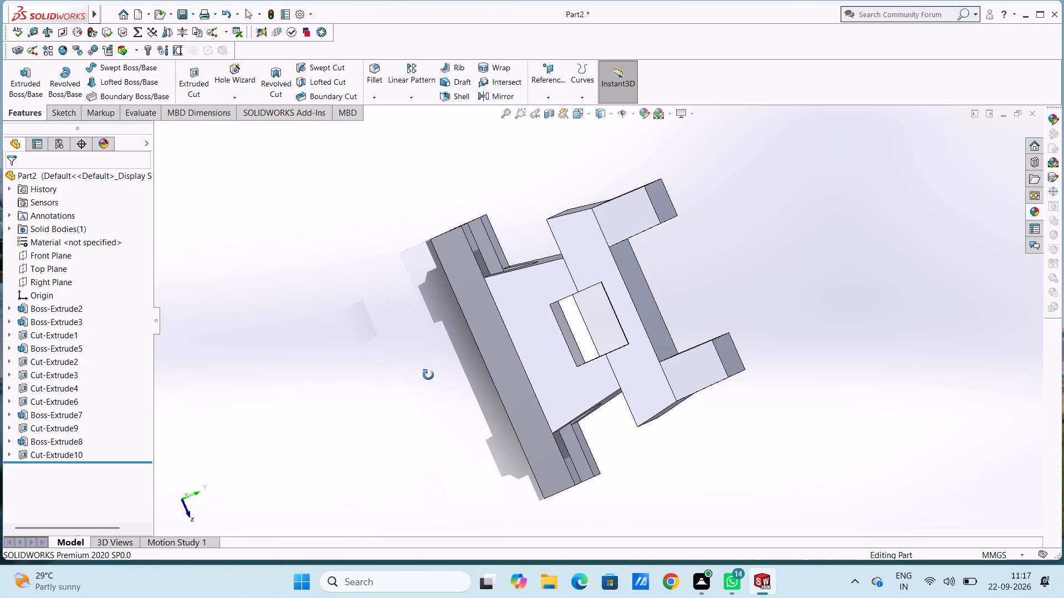
middle_click_drag(428, 375, 419, 370)
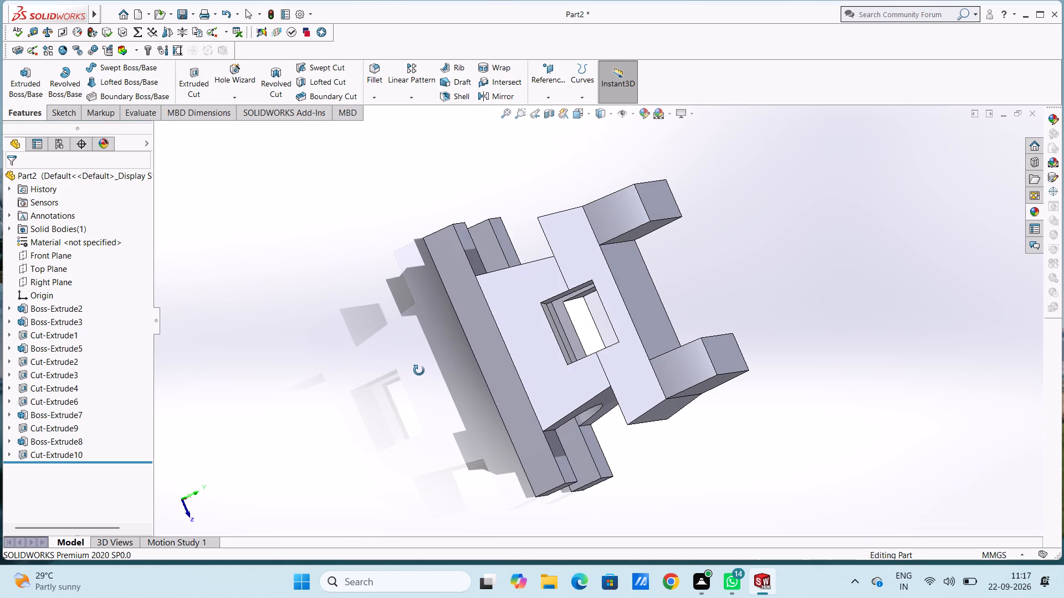
middle_click_drag(419, 370, 412, 367)
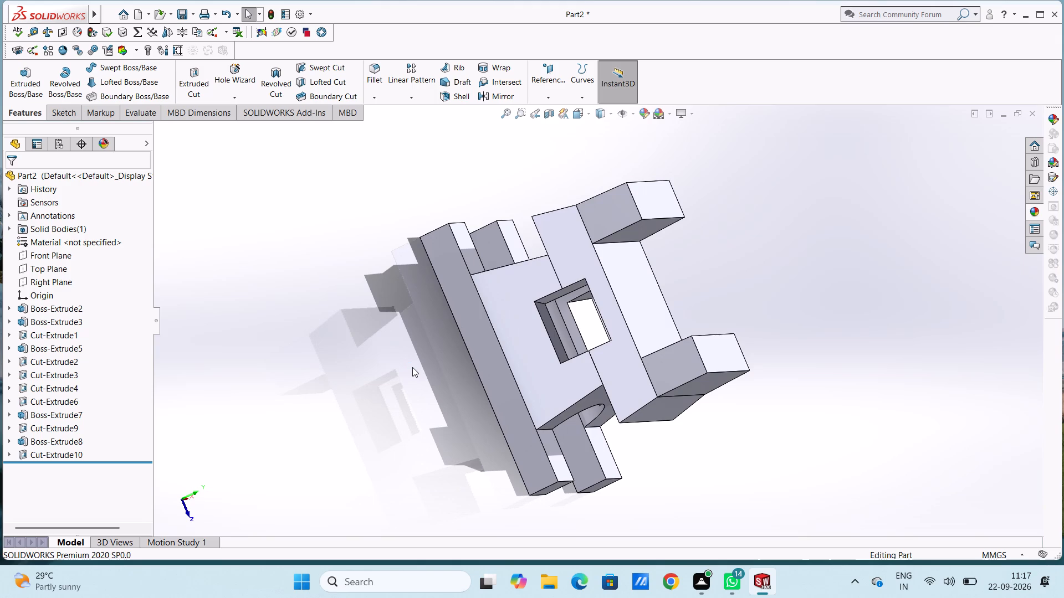
key("ctrl+4")
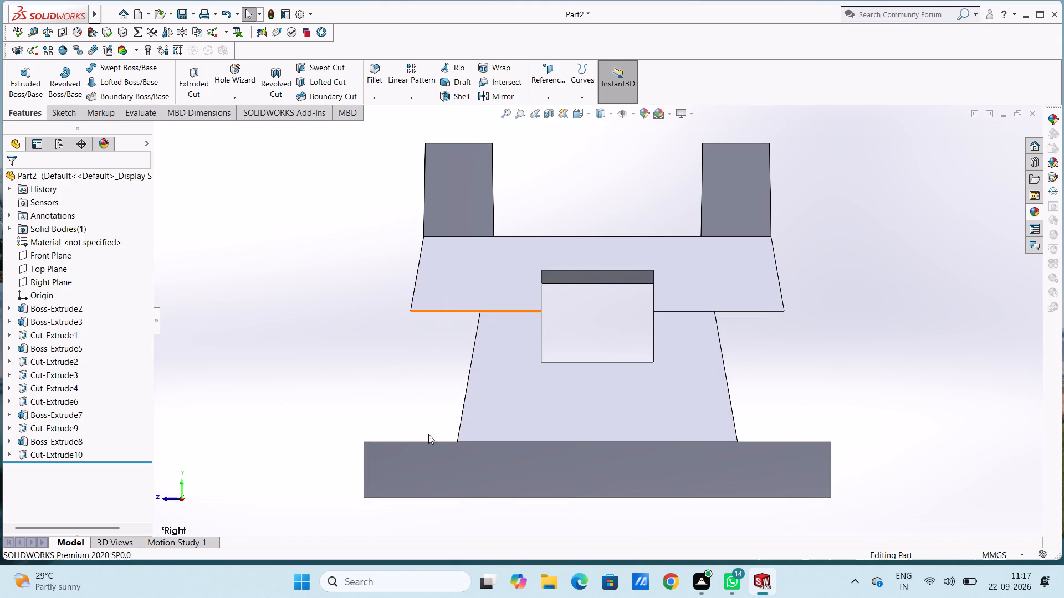
left_click(426, 467)
left_click(473, 434)
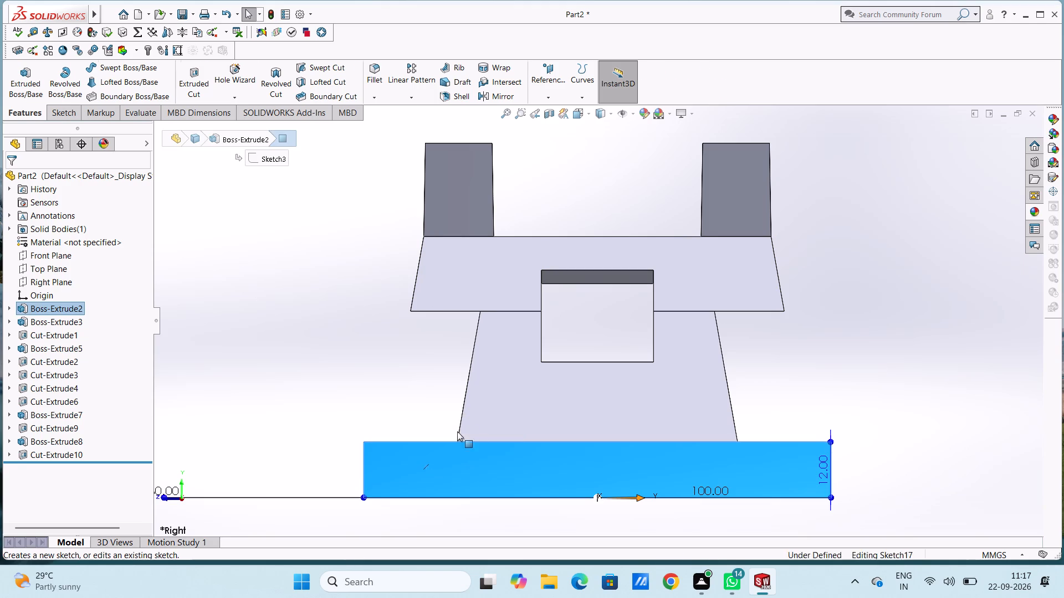
left_click(356, 359)
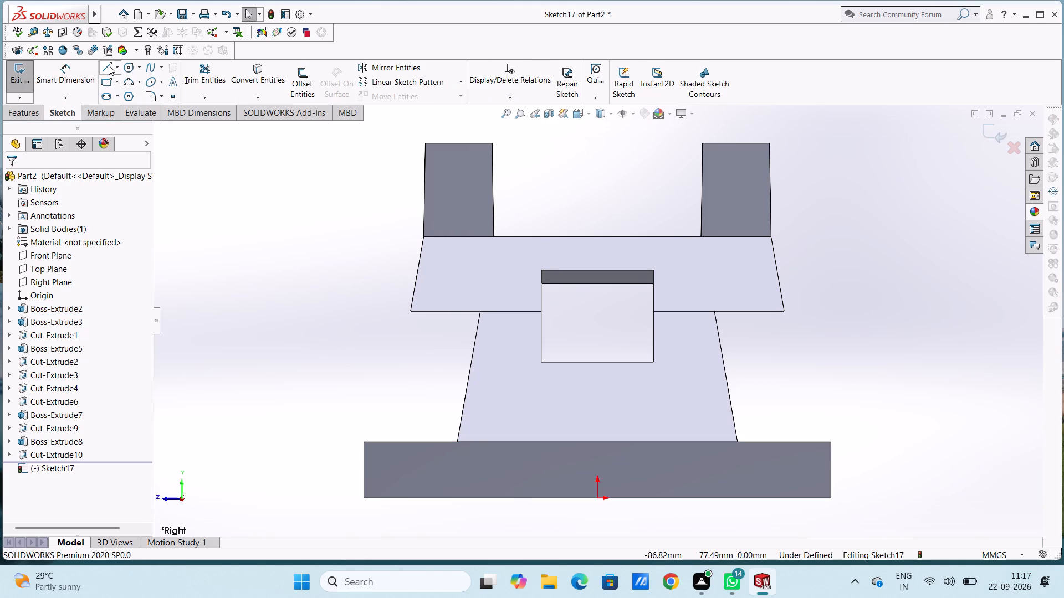
left_click(109, 65)
left_click(412, 313)
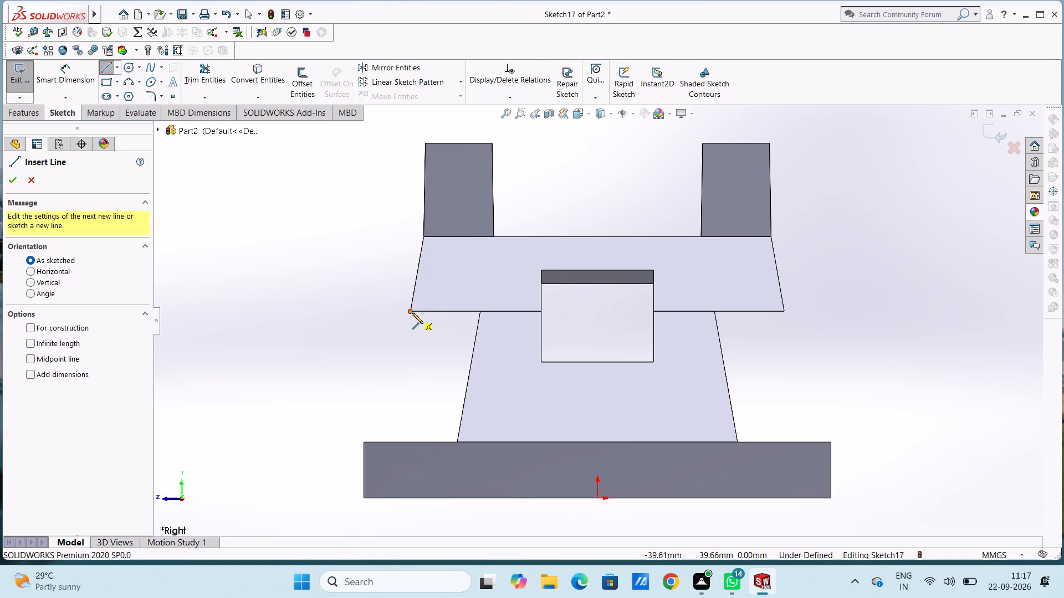
left_click(442, 141)
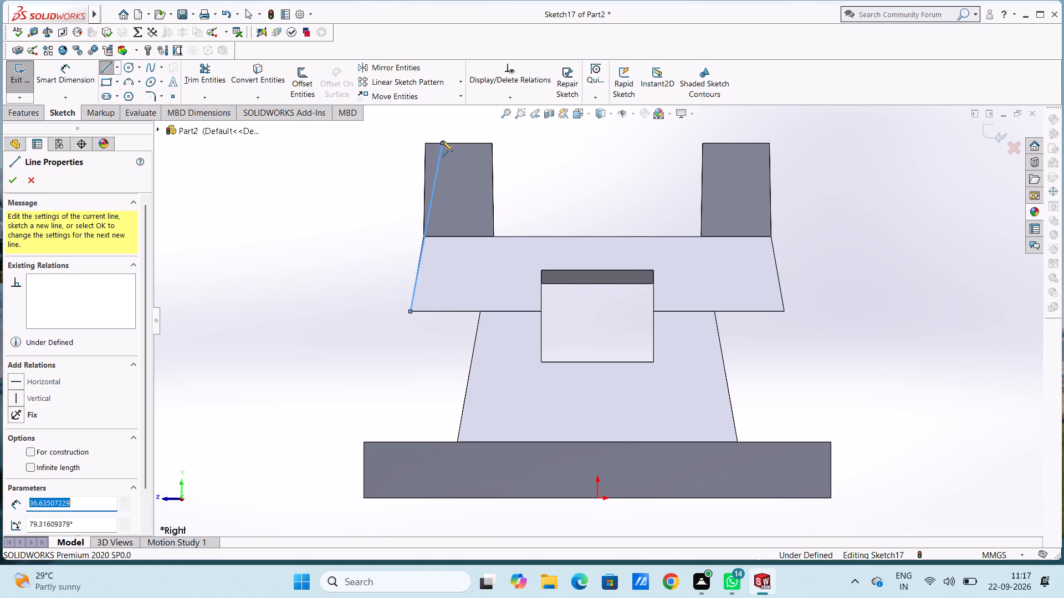
left_click(425, 143)
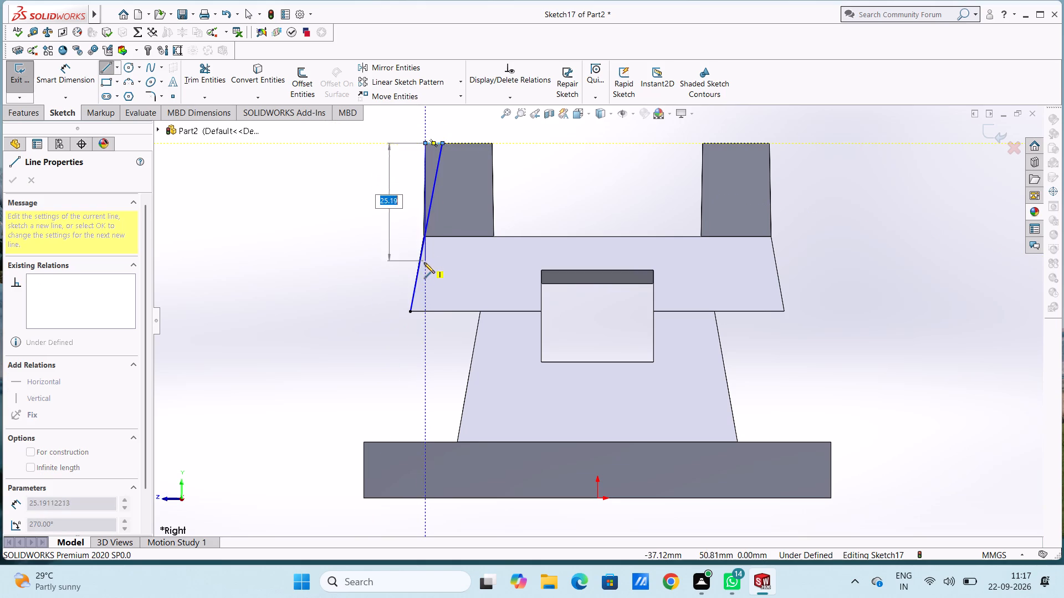
left_click(410, 312)
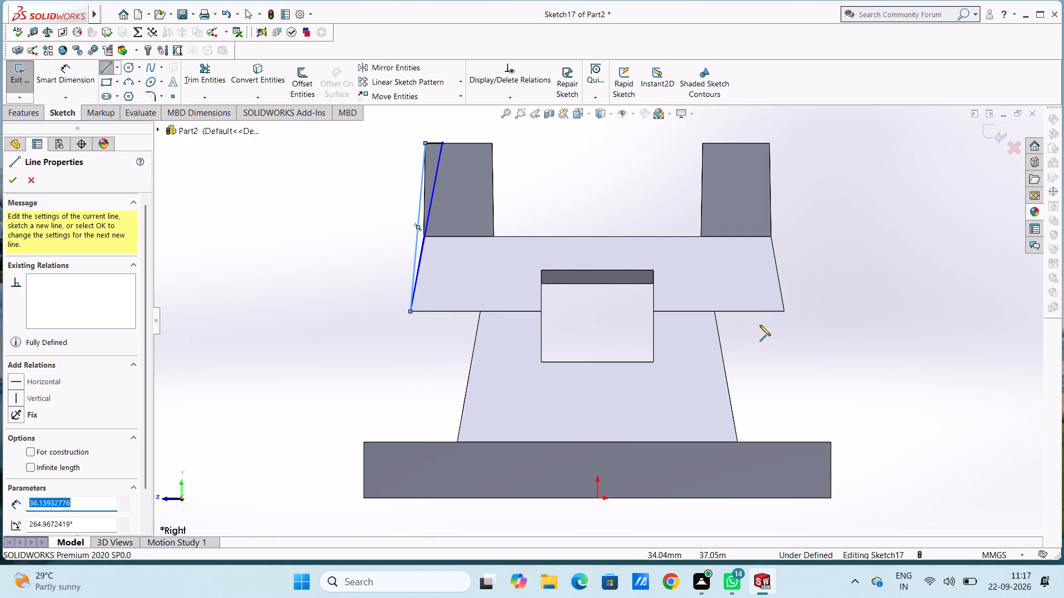
Sketch a matching sliver triangle at the rear end, continuing the taper about 37 mm and running about 3.4 mm along the block's top.
left_click(785, 311)
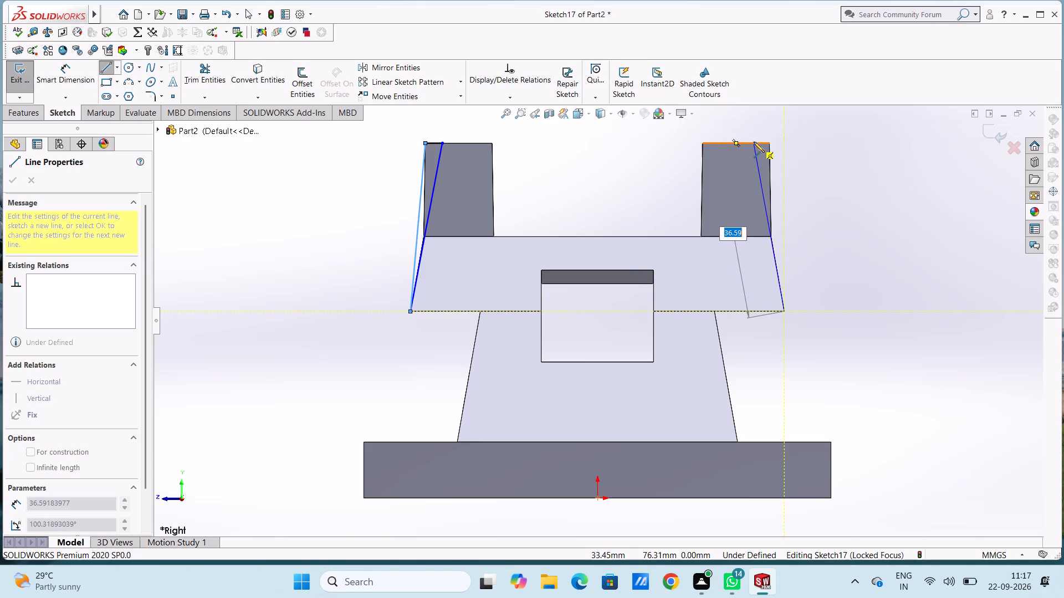
left_click(754, 142)
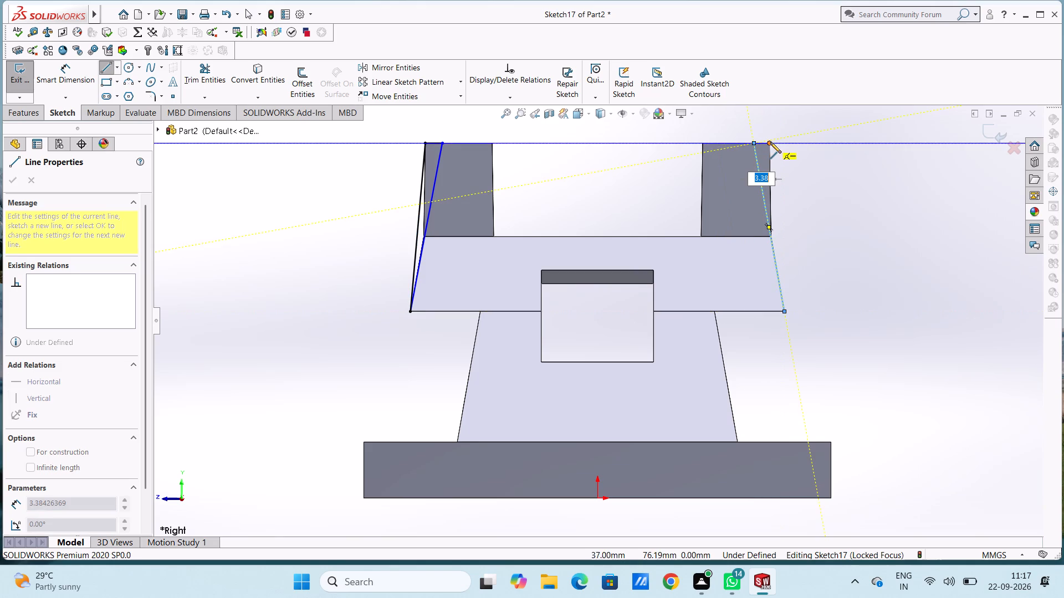
left_click(770, 142)
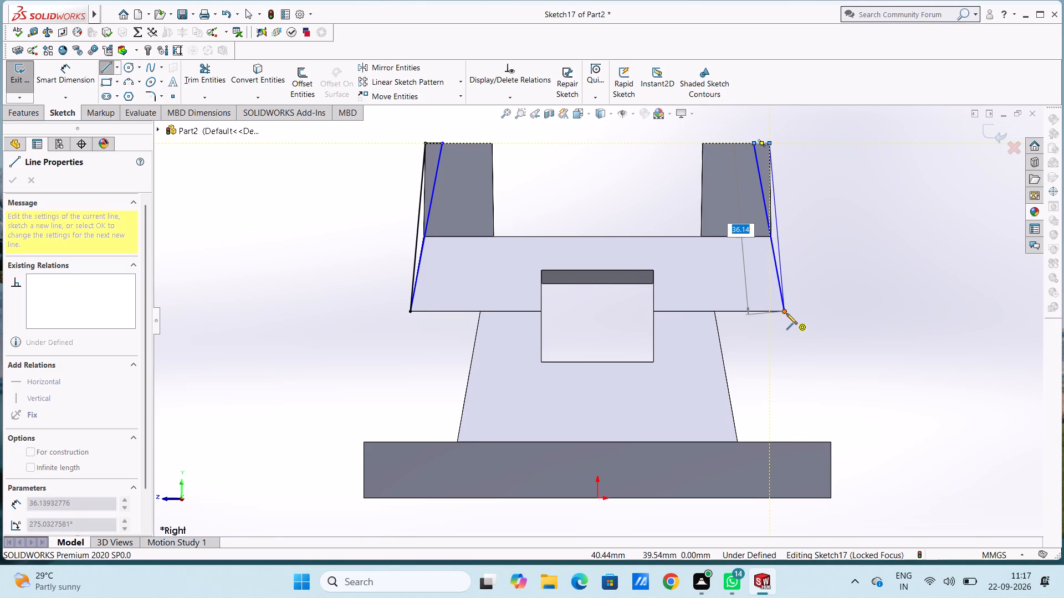
left_click(786, 313)
key("Escape")
key("Escape")
key("Escape")
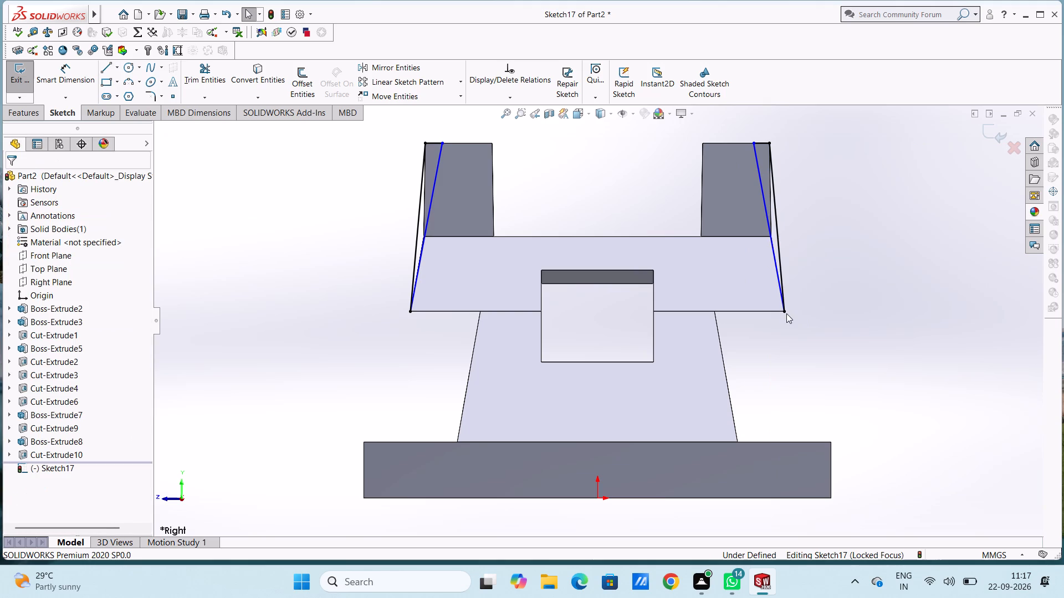
Extrude-cut the front and rear sliver triangles to a blind depth of 200 mm across both end blocks.
middle_click_drag(853, 216, 851, 224)
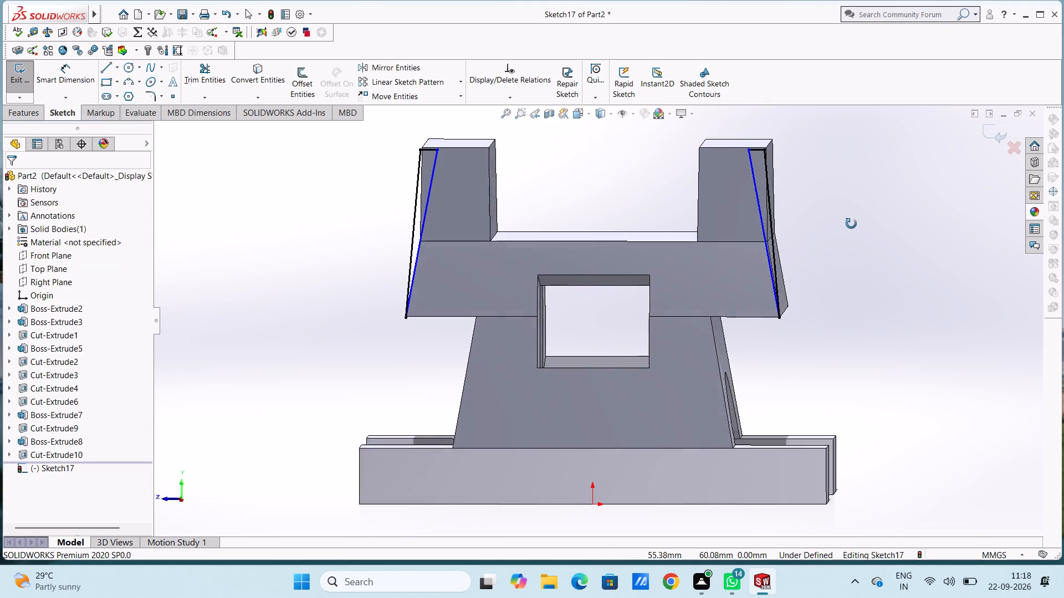
middle_click_drag(851, 224, 844, 250)
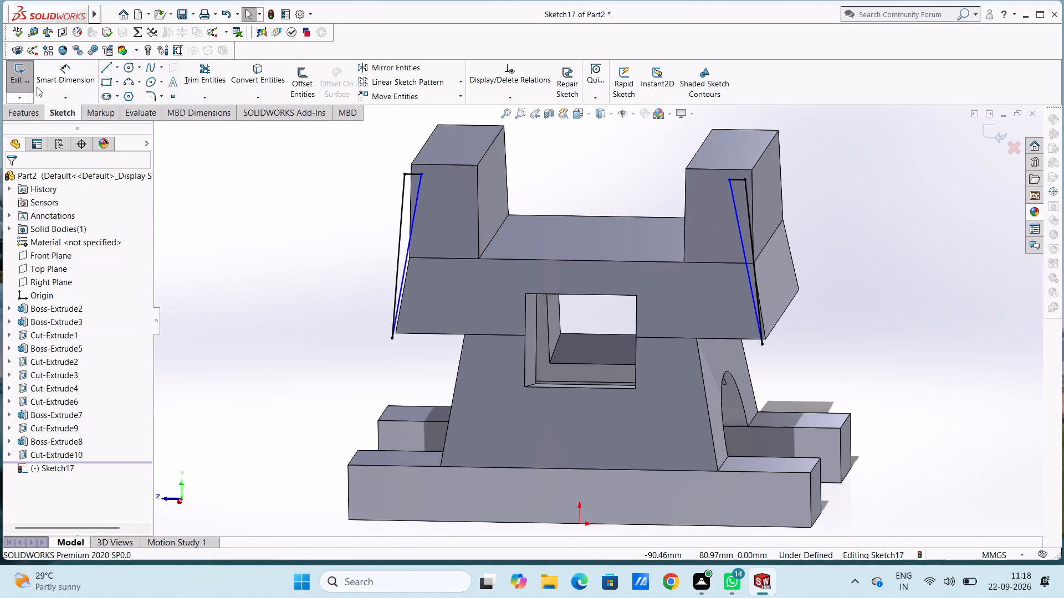
left_click(35, 111)
left_click(188, 86)
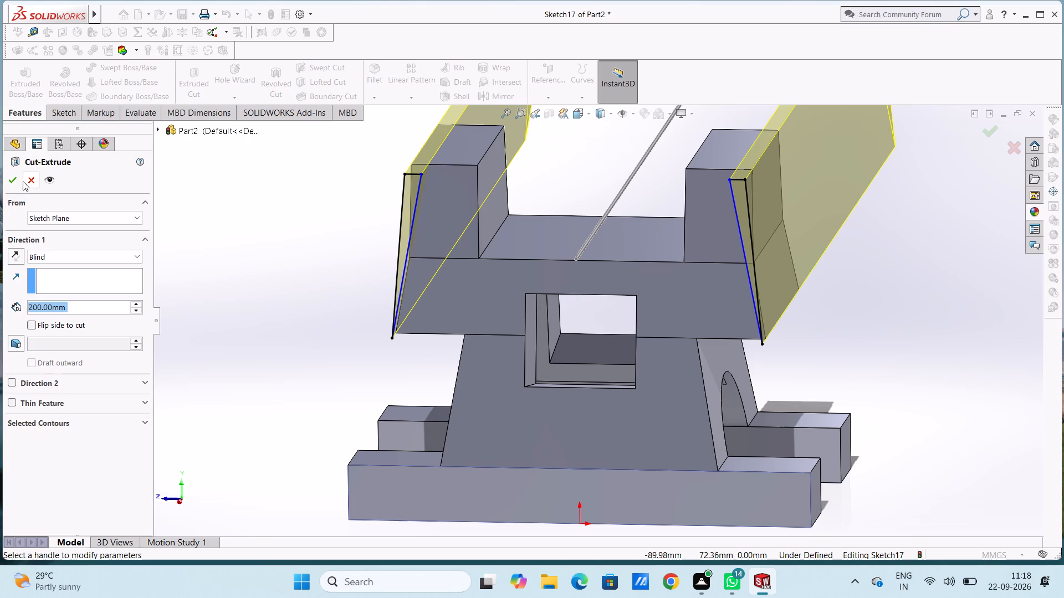
left_click(6, 179)
left_click(178, 224)
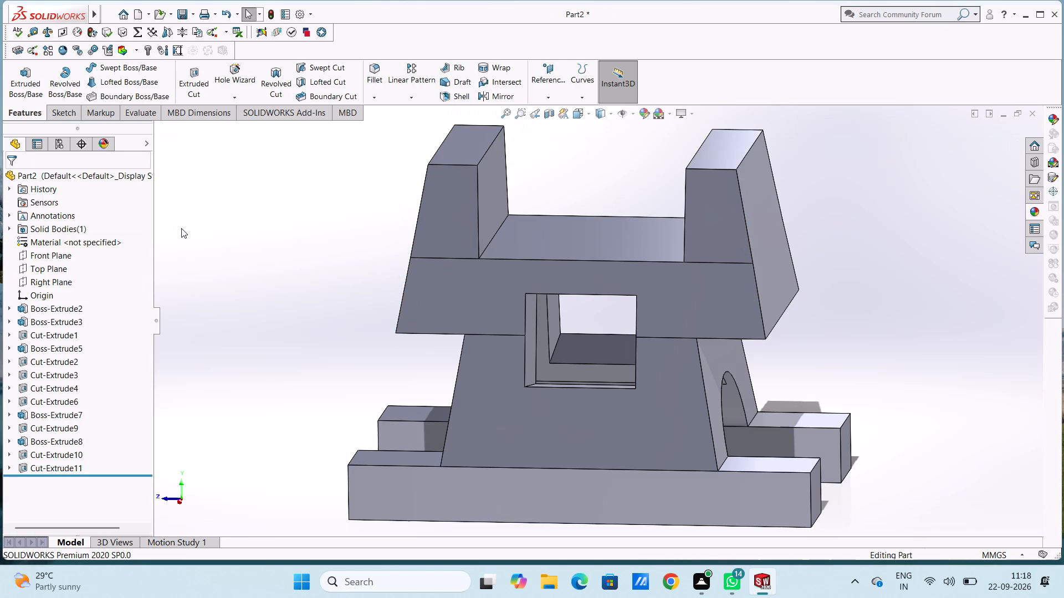
Examine the tapered outer faces of both end blocks in isometric, left, front and tilted views.
middle_click_drag(201, 224, 233, 236)
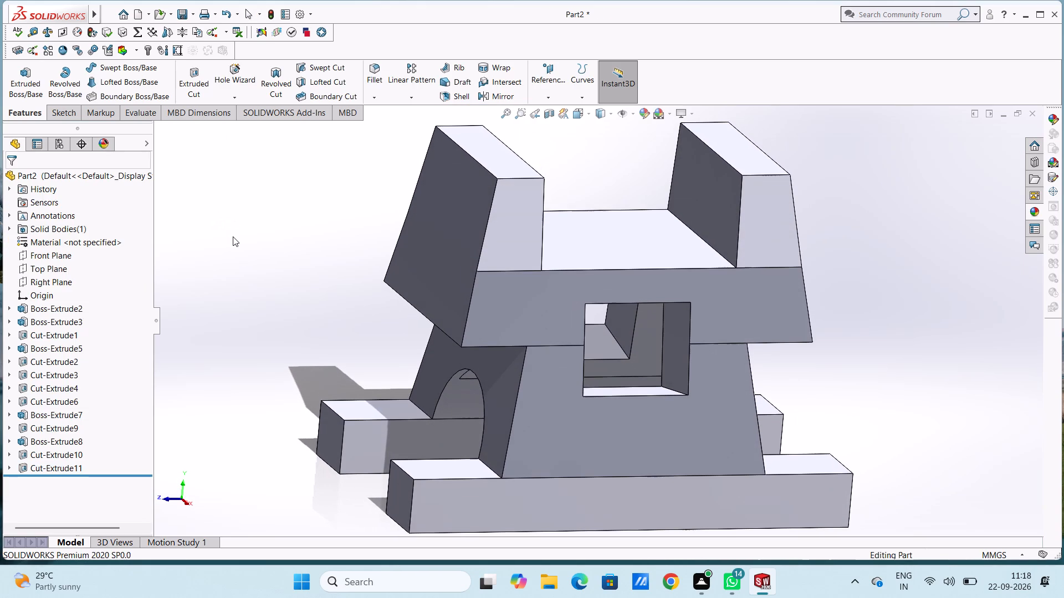
key("ctrl+7")
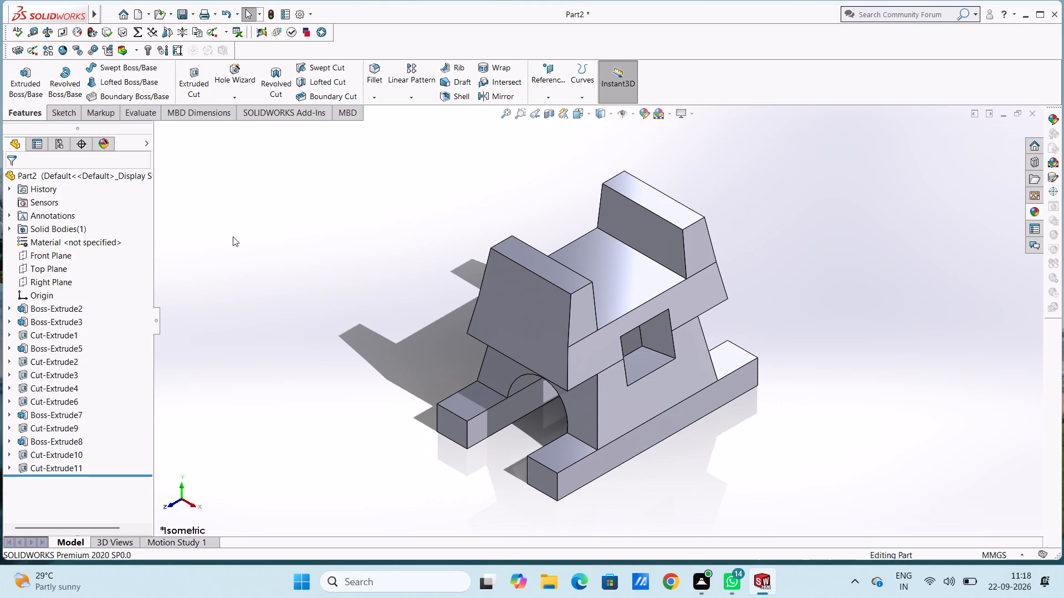
middle_click_drag(294, 241, 217, 270)
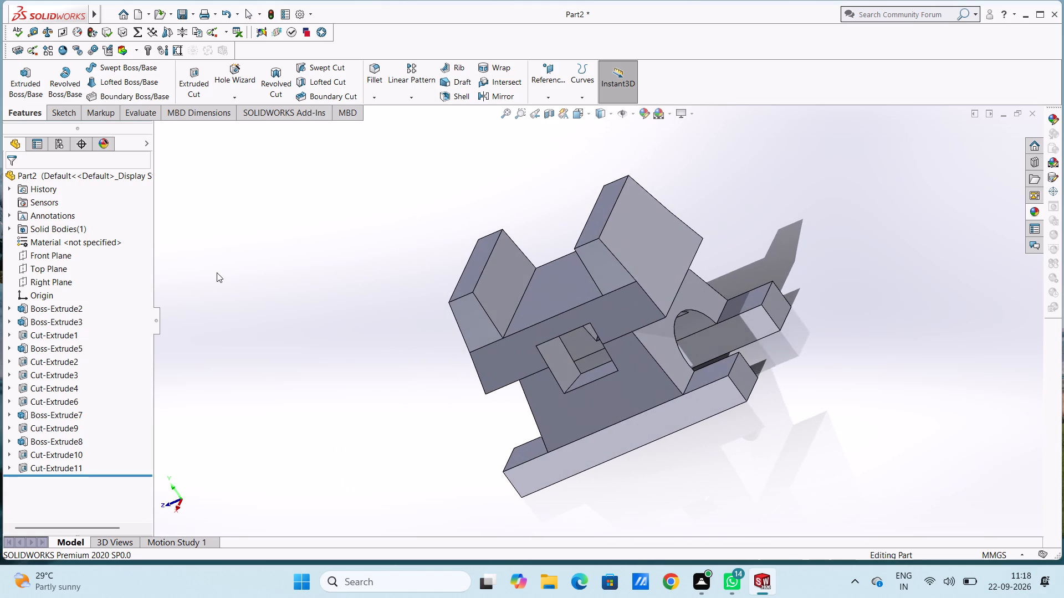
key("ctrl+3")
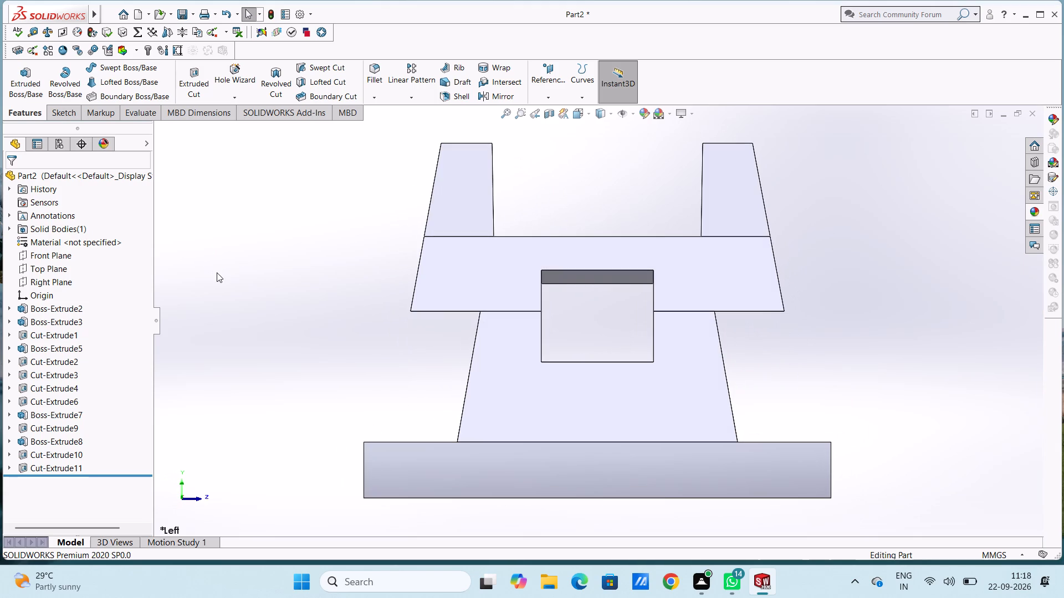
key("ctrl+1")
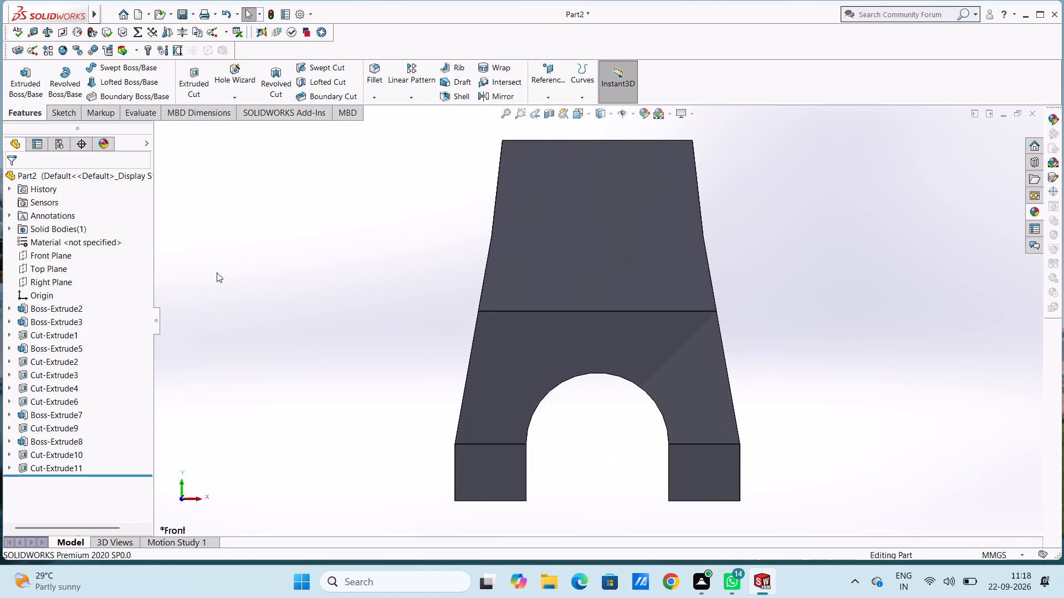
middle_click_drag(369, 240, 365, 317)
scroll(365, 318, "up", 1)
middle_click_drag(560, 171, 569, 199)
scroll(569, 199, "up", 1)
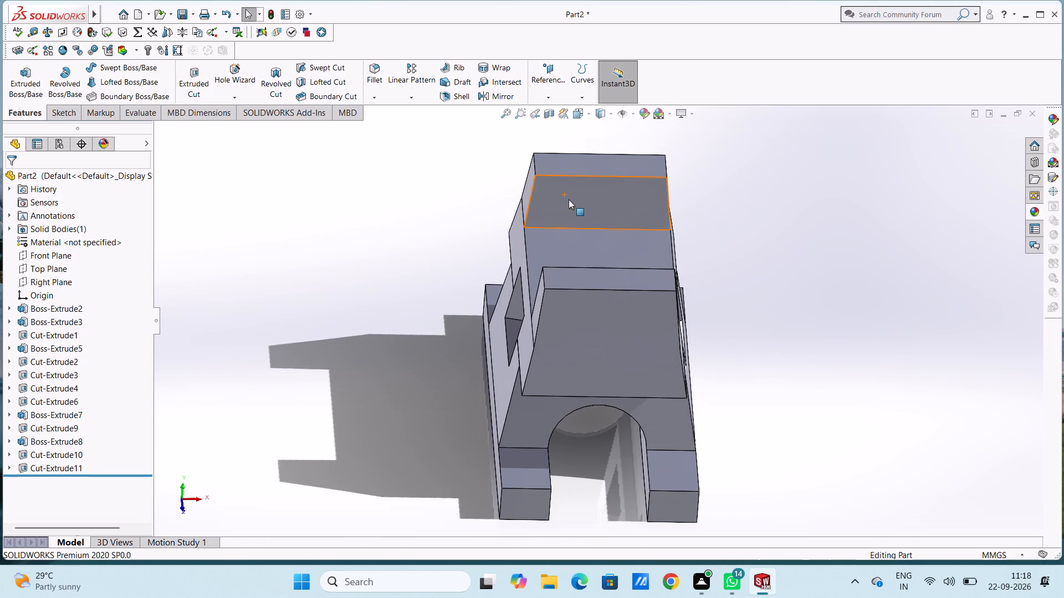
Sketch a closed four-line outline tracing the rear end block's inner face, with a 44.49 mm bottom line and a 40 mm top line.
left_click(576, 203)
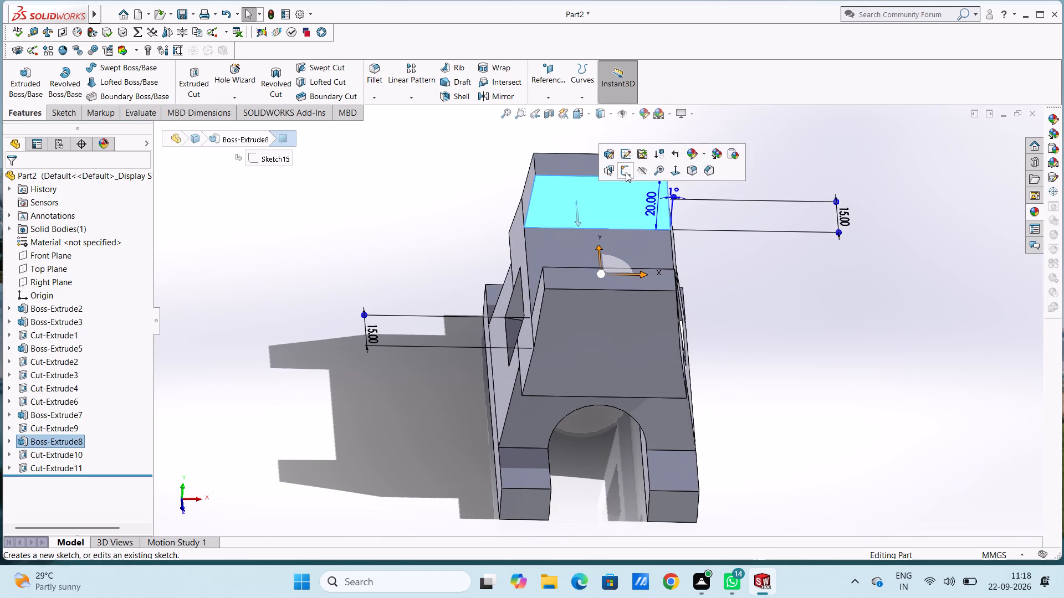
left_click(626, 172)
left_click(451, 200)
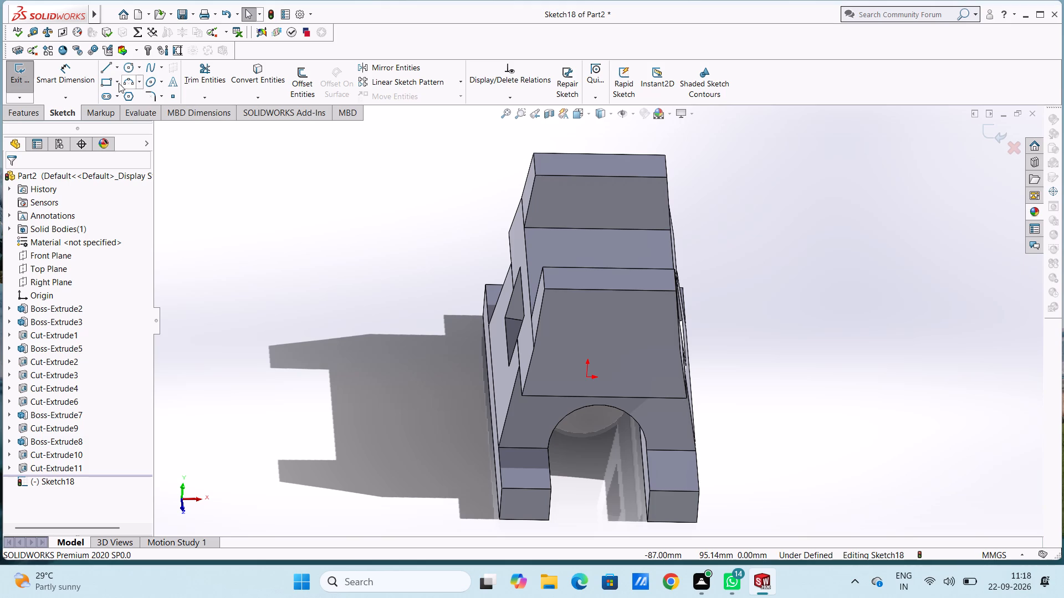
left_click(108, 65)
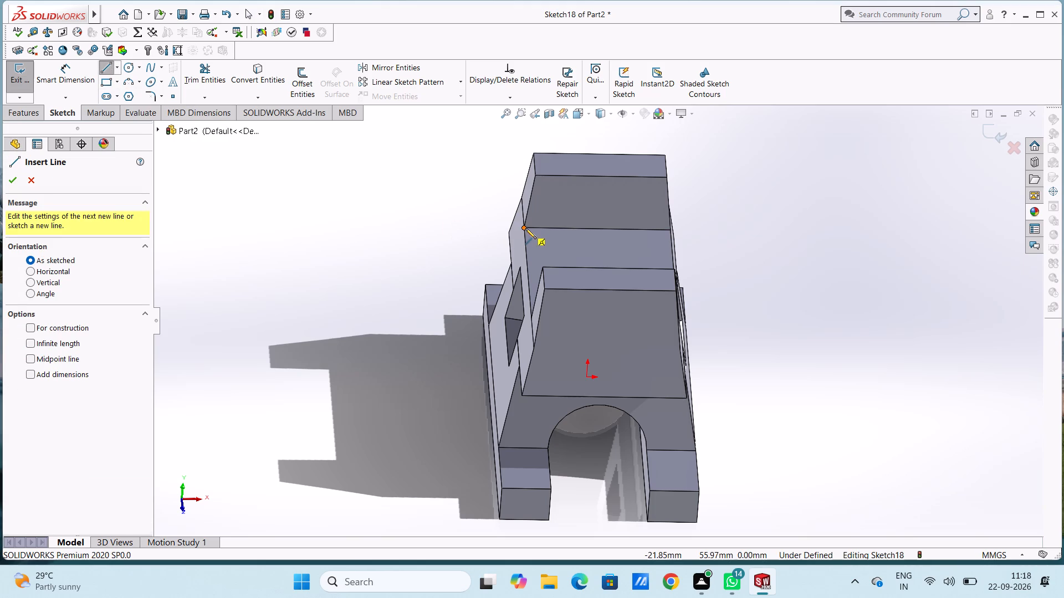
left_click(526, 228)
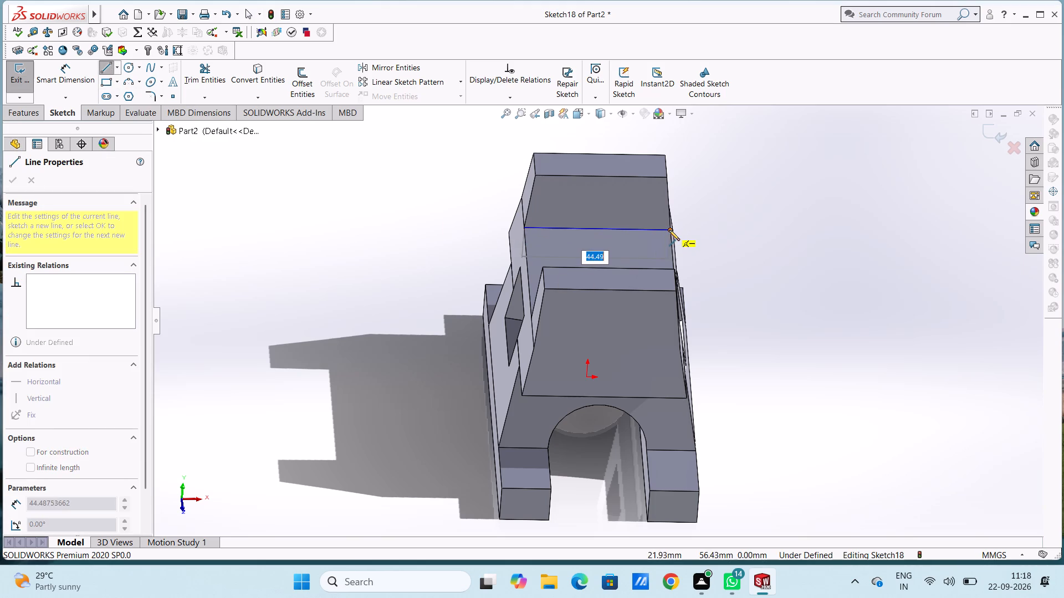
left_click(669, 230)
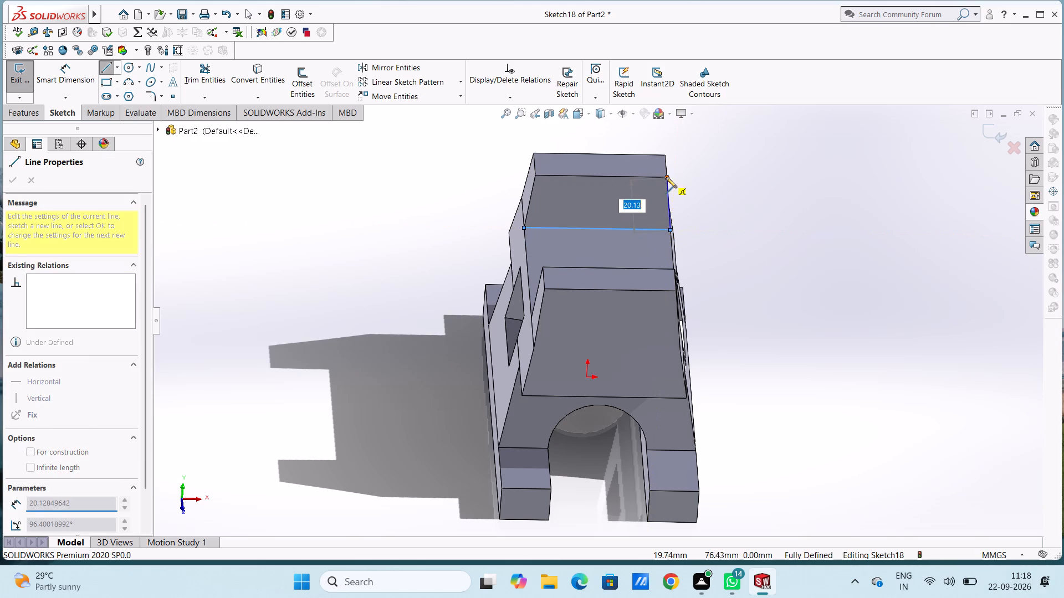
left_click(666, 177)
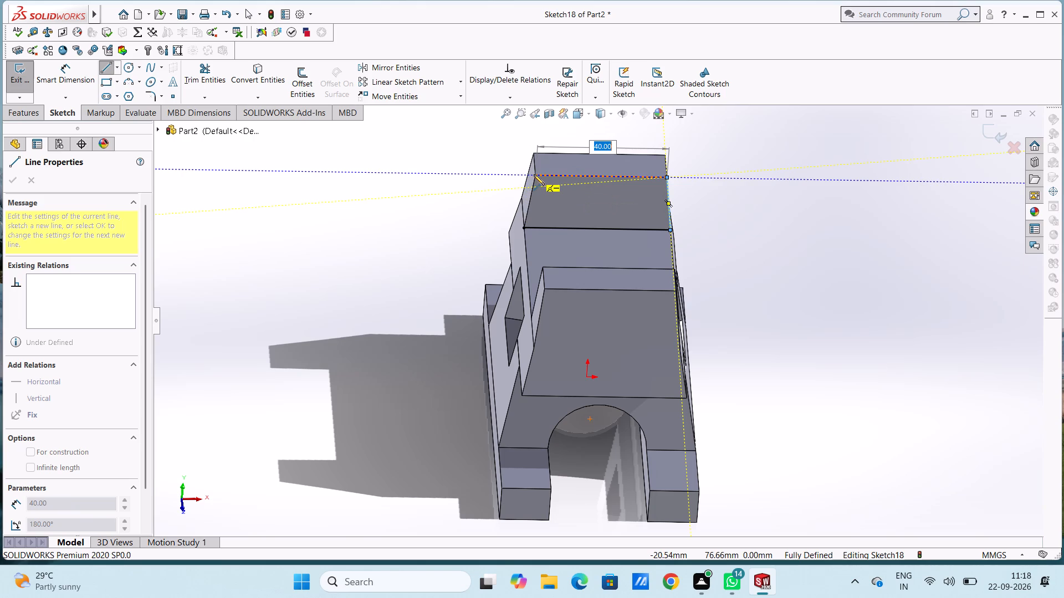
left_click(534, 175)
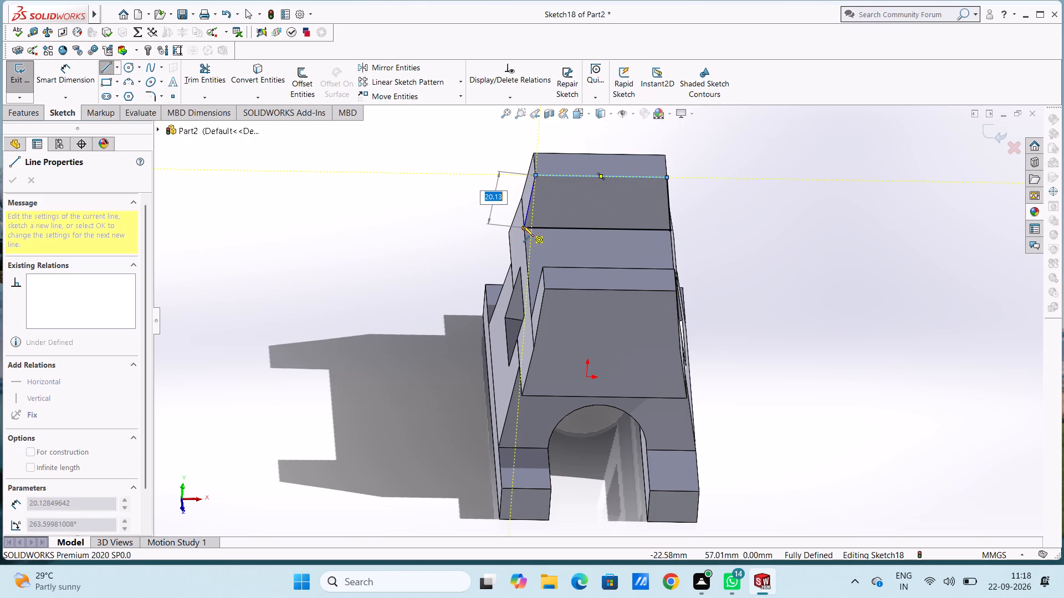
left_click(523, 226)
key("Escape")
key("Escape")
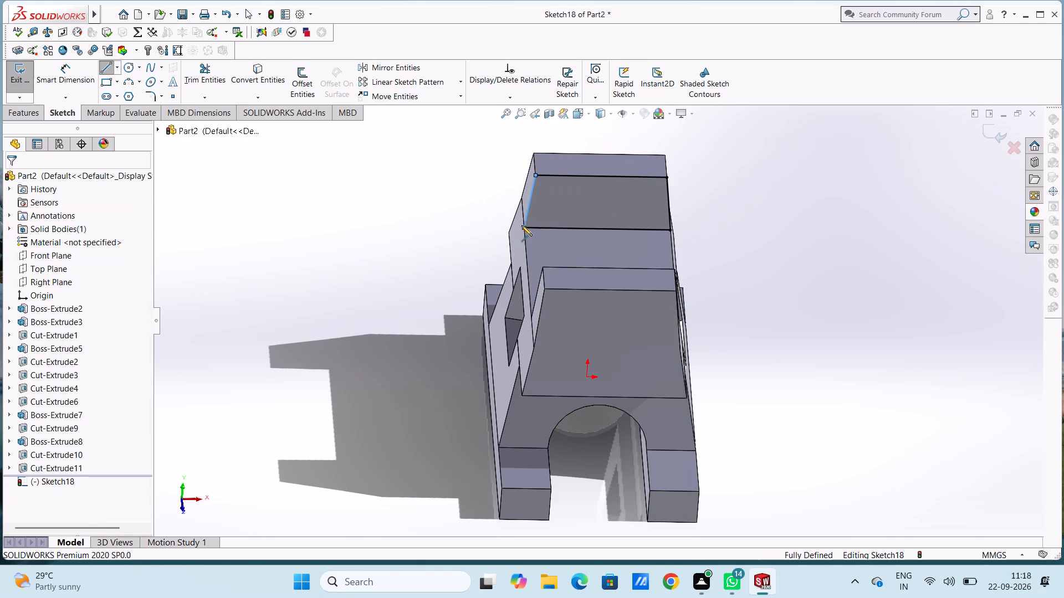
middle_click_drag(426, 192, 431, 239)
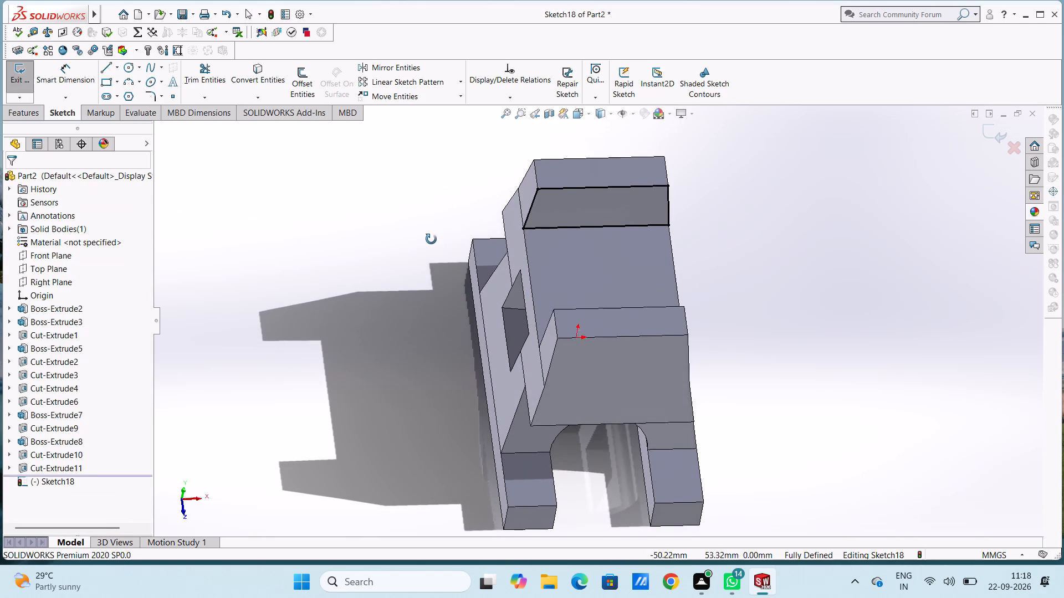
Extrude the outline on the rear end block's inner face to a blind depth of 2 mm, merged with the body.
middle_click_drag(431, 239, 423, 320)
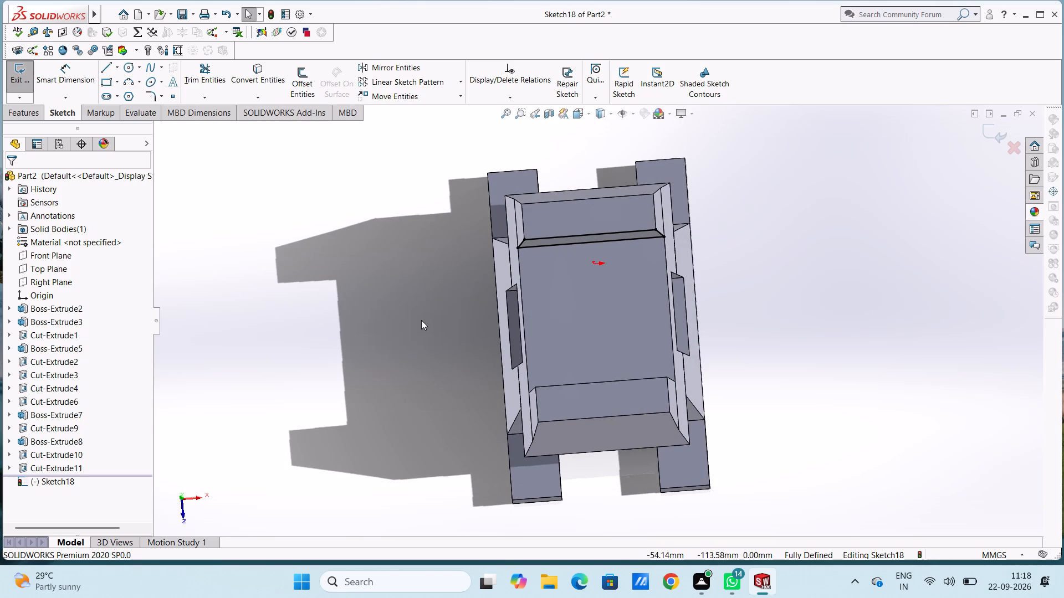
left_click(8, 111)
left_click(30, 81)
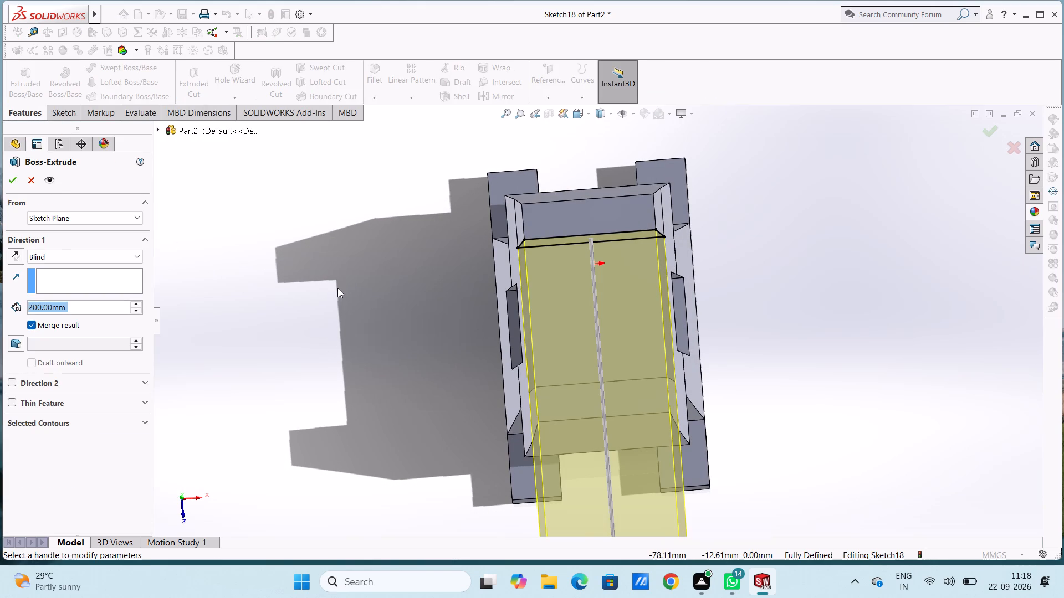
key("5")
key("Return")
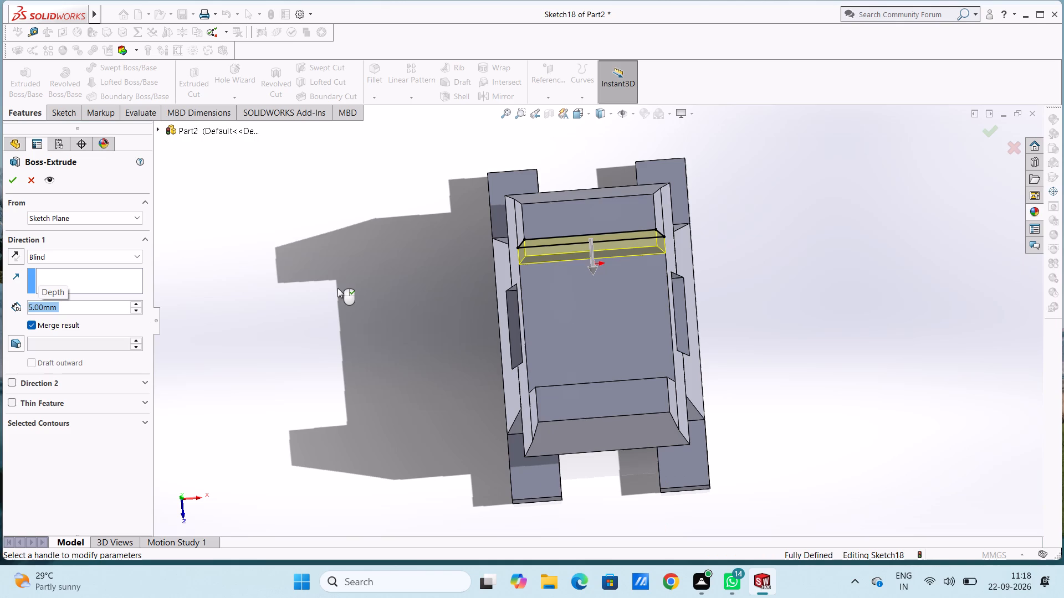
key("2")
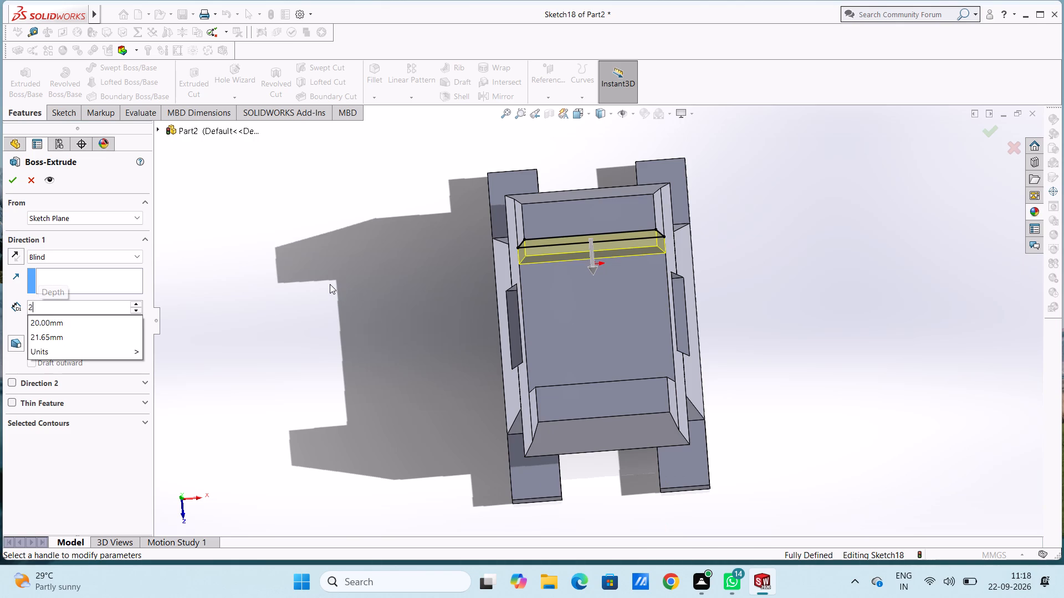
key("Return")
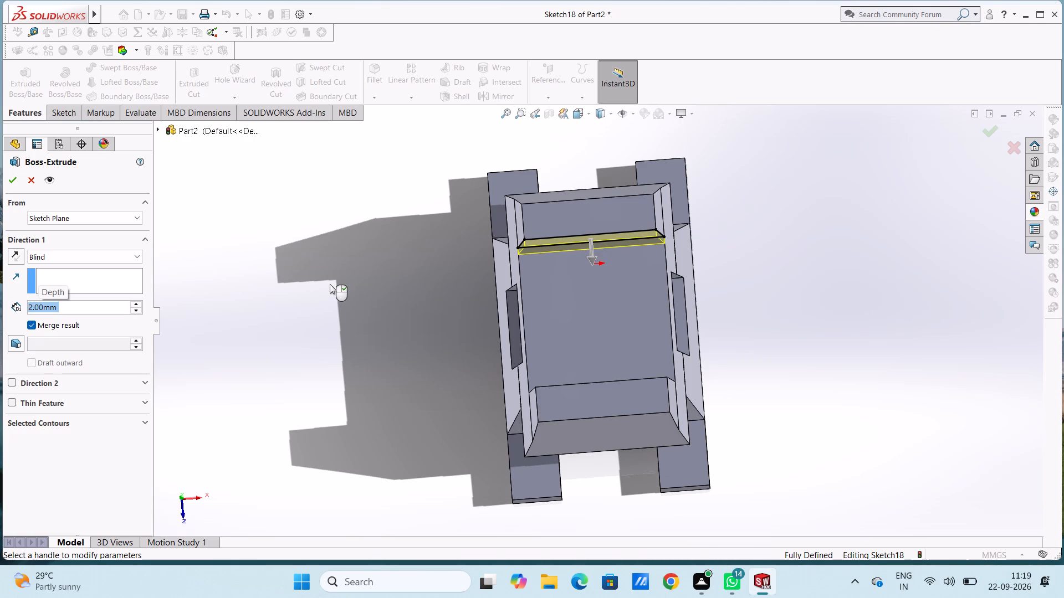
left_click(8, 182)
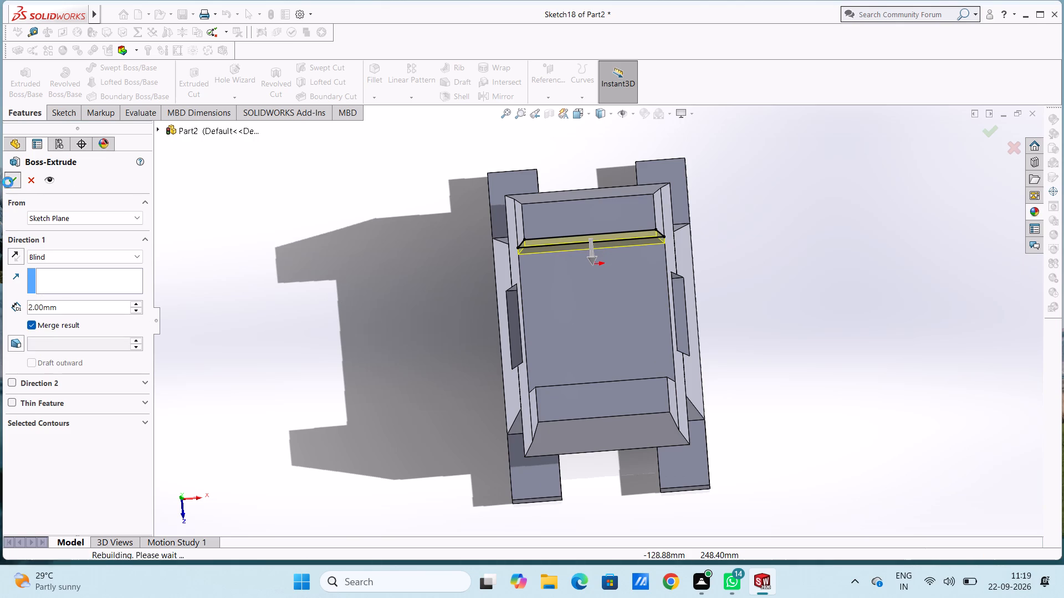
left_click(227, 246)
Examine the extruded layer on the rear end block's inner face in tilted, isometric and close-up views.
middle_click_drag(253, 249, 288, 276)
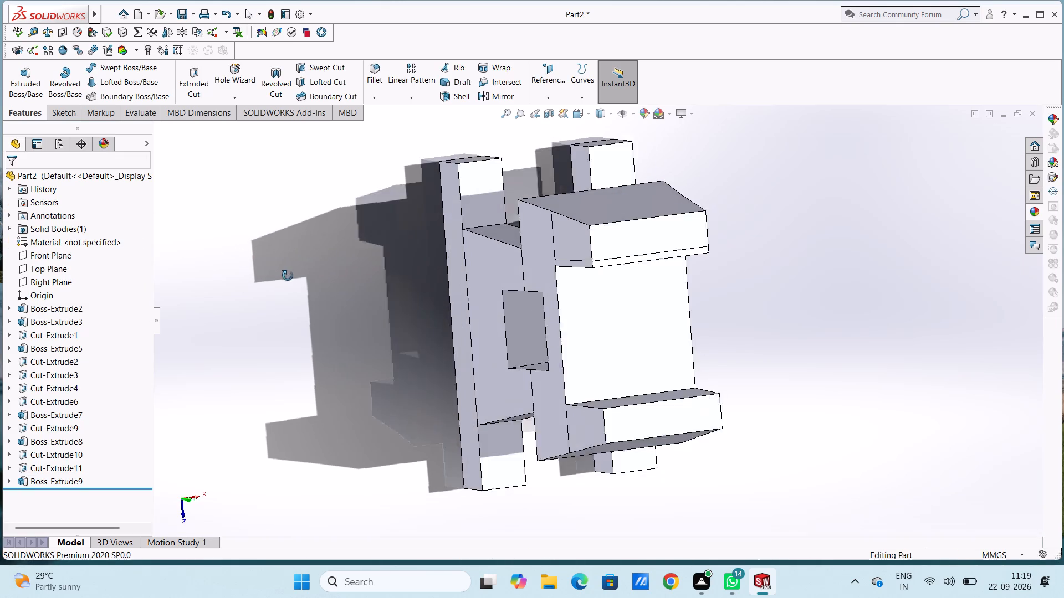
middle_click_drag(288, 276, 283, 283)
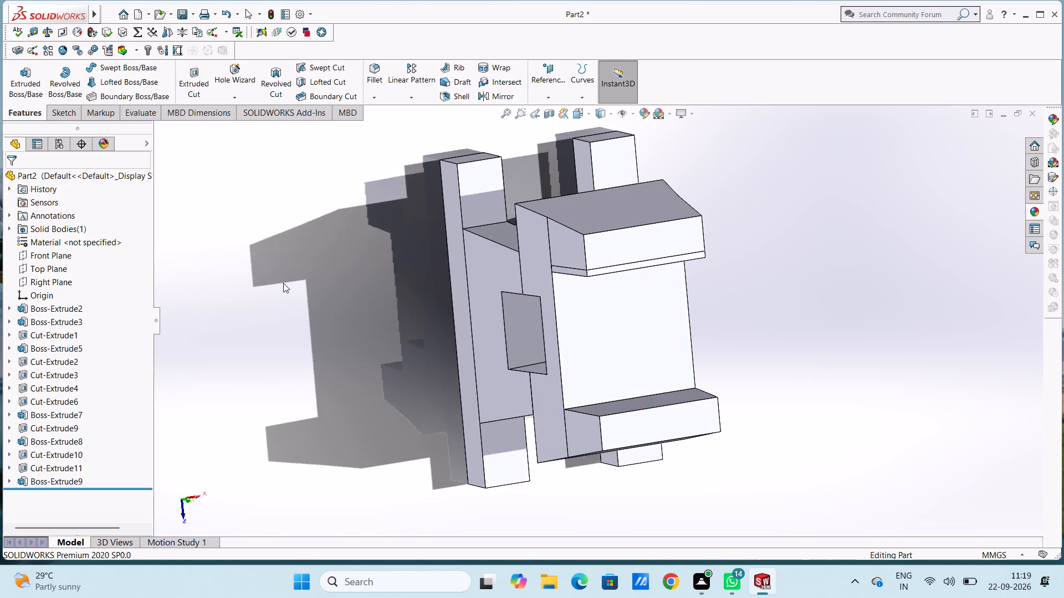
key("ctrl+7")
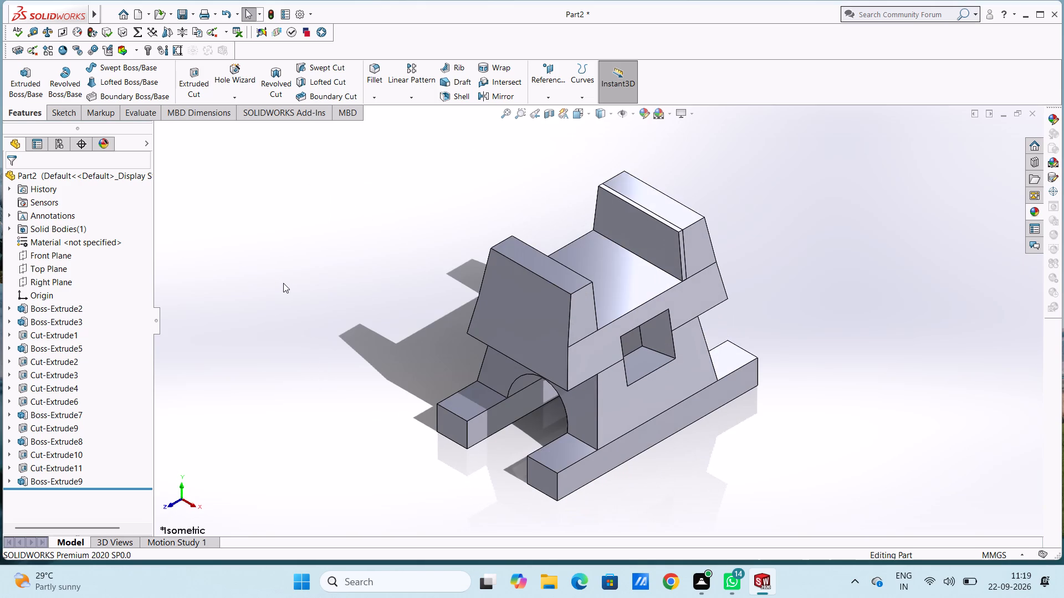
scroll(658, 251, "down", 6)
scroll(725, 206, "down", 3)
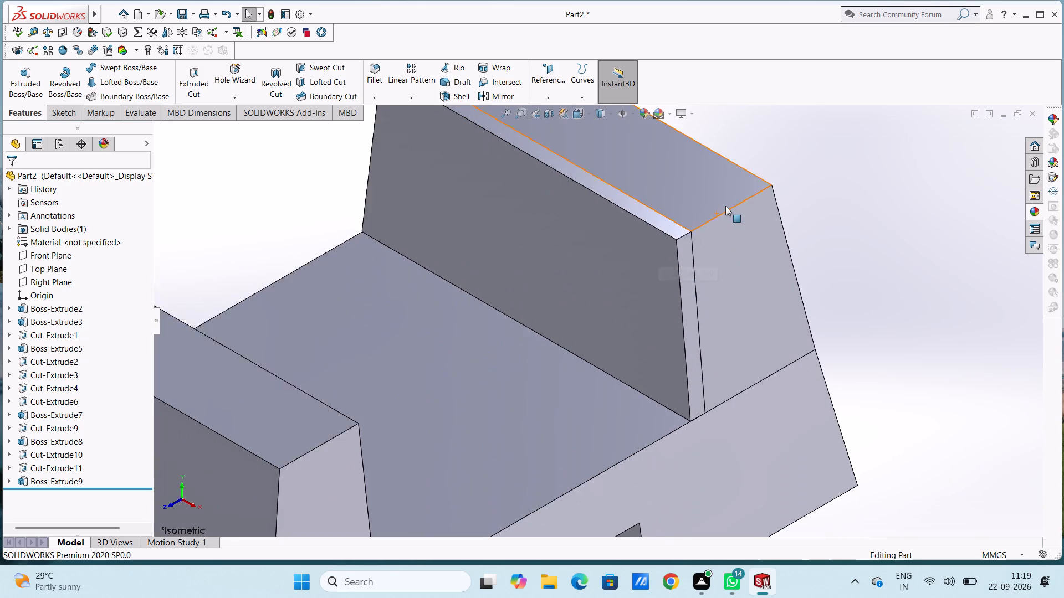
scroll(725, 206, "down", 2)
scroll(615, 314, "up", 1)
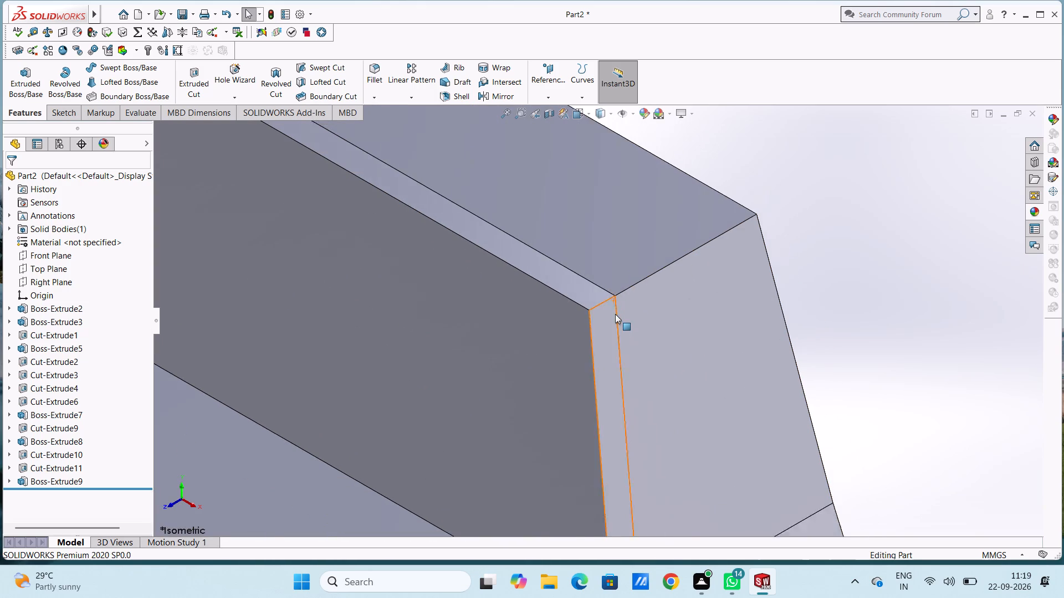
scroll(615, 314, "up", 7)
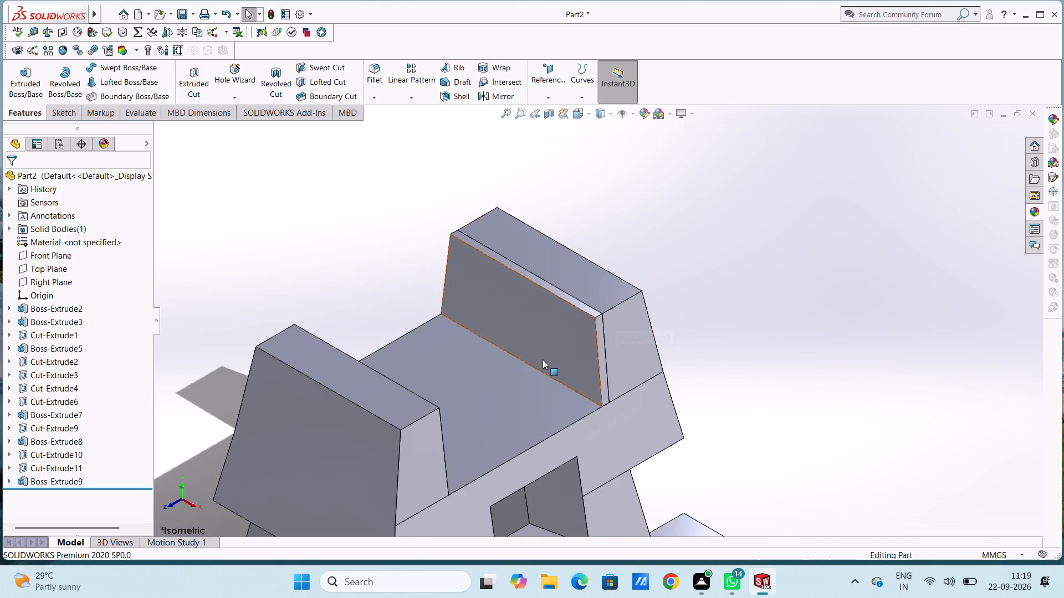
scroll(542, 360, "up", 4)
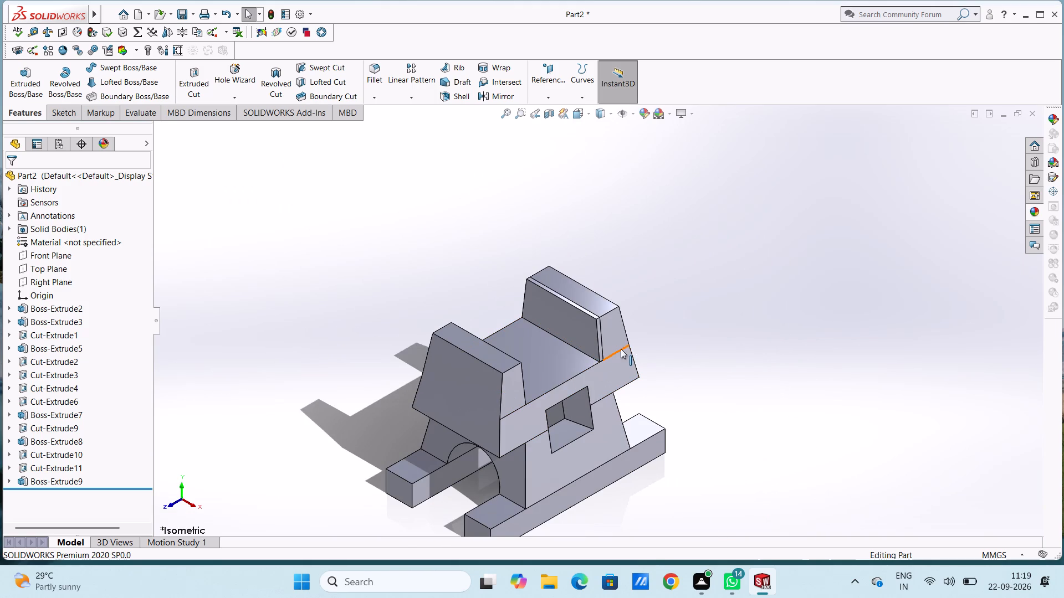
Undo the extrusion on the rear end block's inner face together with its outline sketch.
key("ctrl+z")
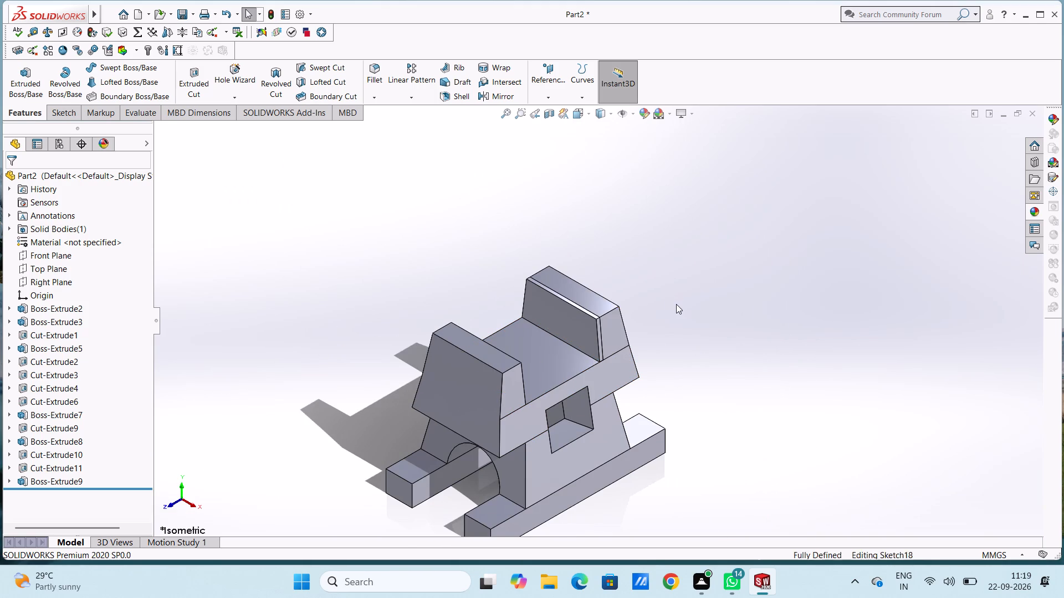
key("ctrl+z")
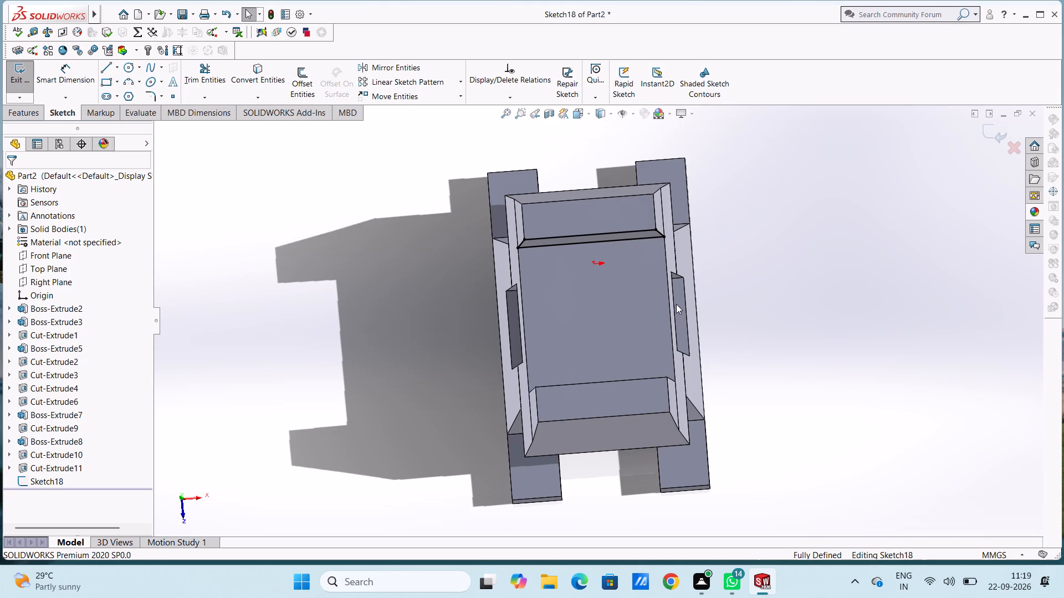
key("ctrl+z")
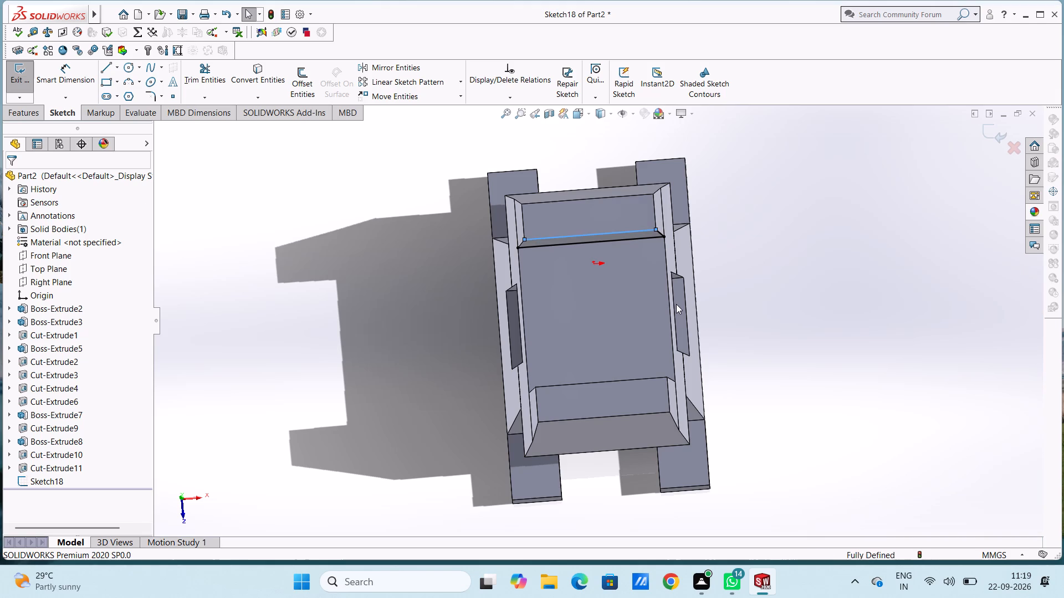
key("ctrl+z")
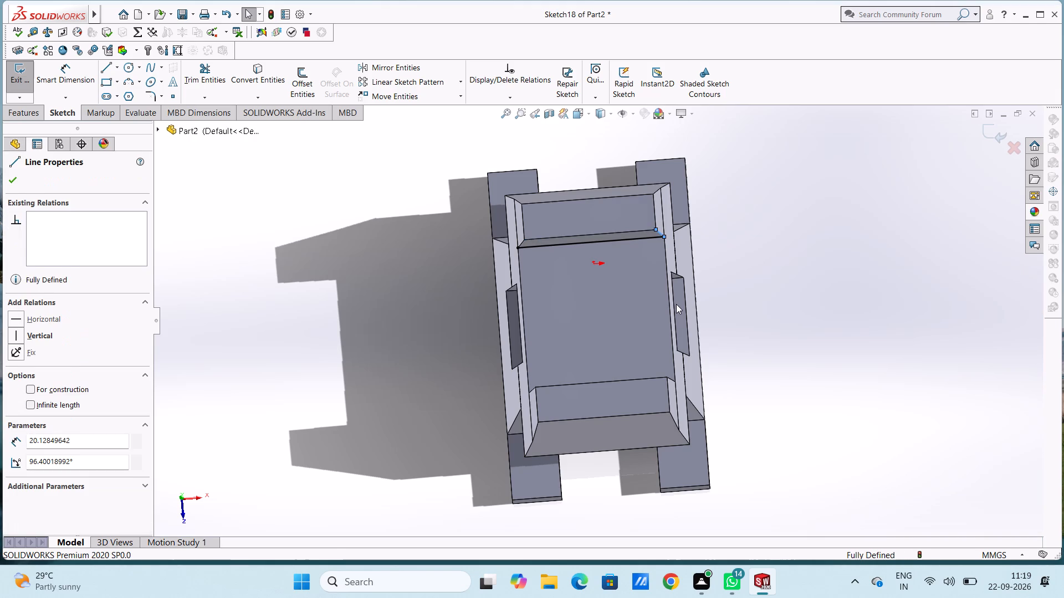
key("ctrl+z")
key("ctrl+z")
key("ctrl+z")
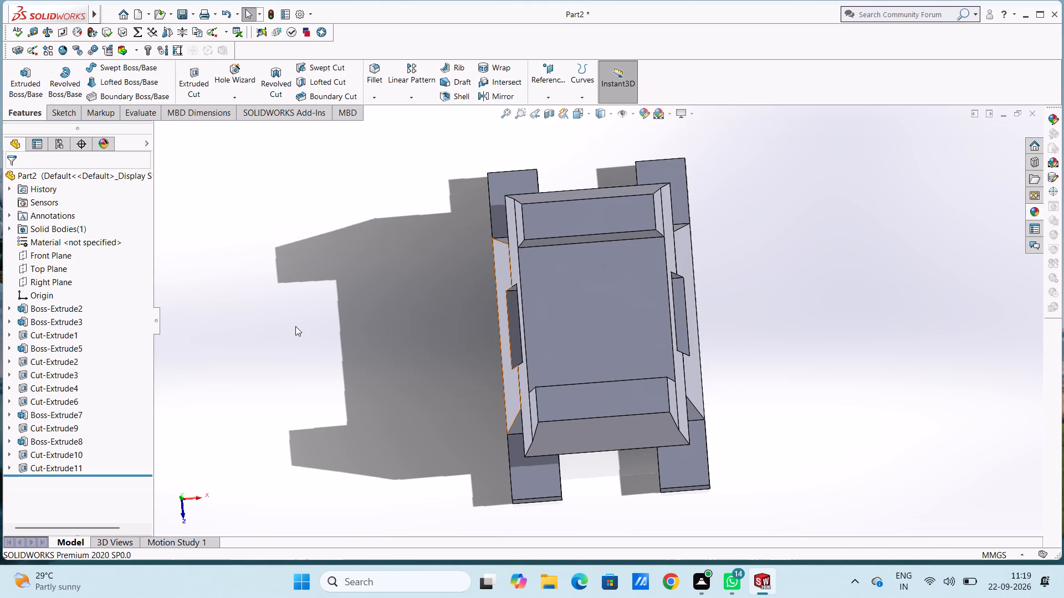
Sketch a 10 mm radius circle on the foot's front face plane, centred on the midpoint of the end block's top edge.
key("ctrl+1")
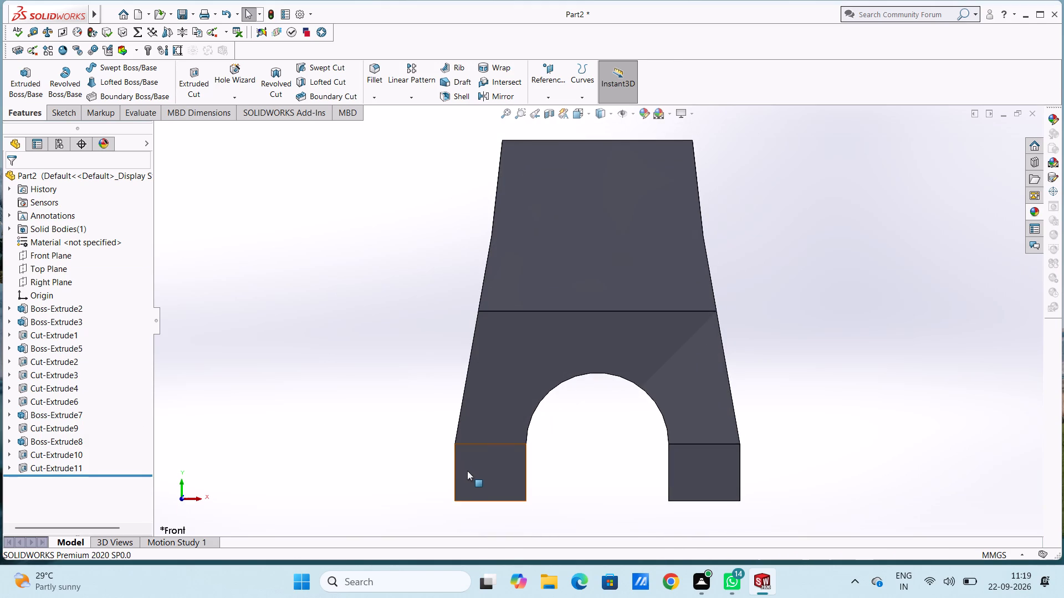
left_click(470, 473)
left_click(520, 445)
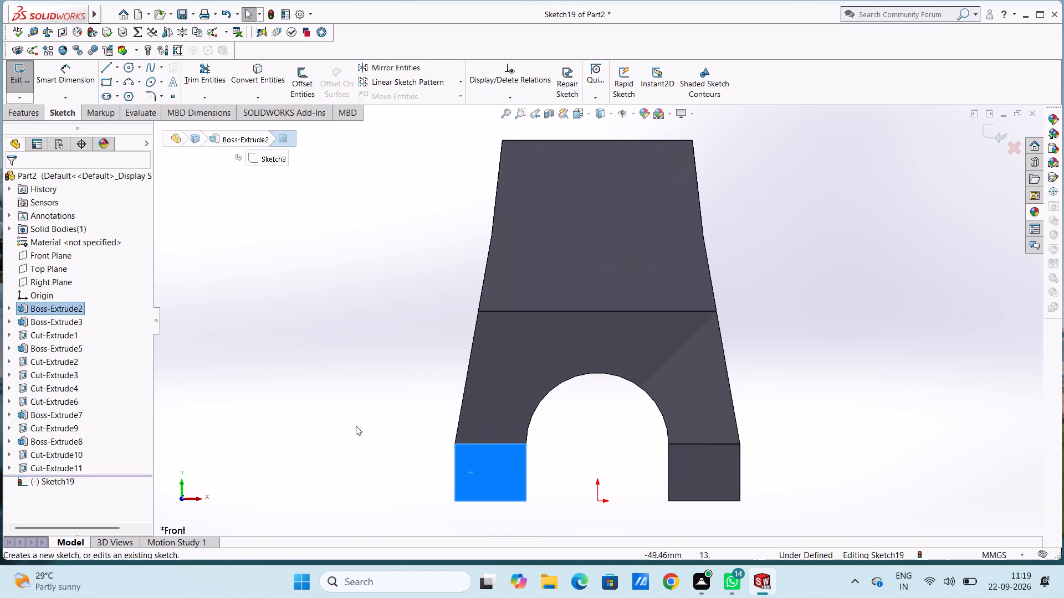
left_click(351, 414)
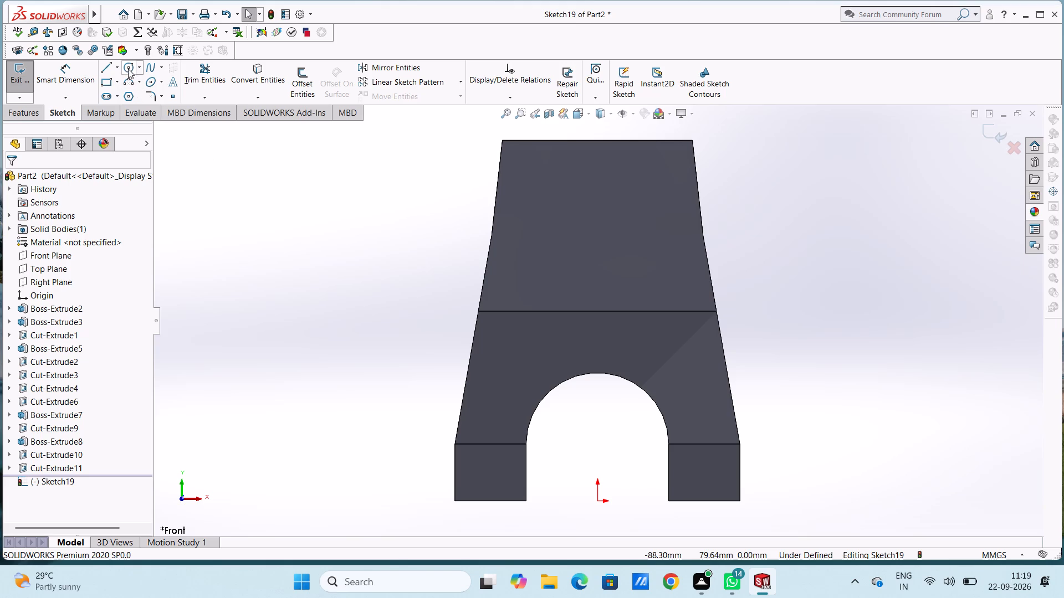
left_click(126, 66)
scroll(389, 257, "up", 2)
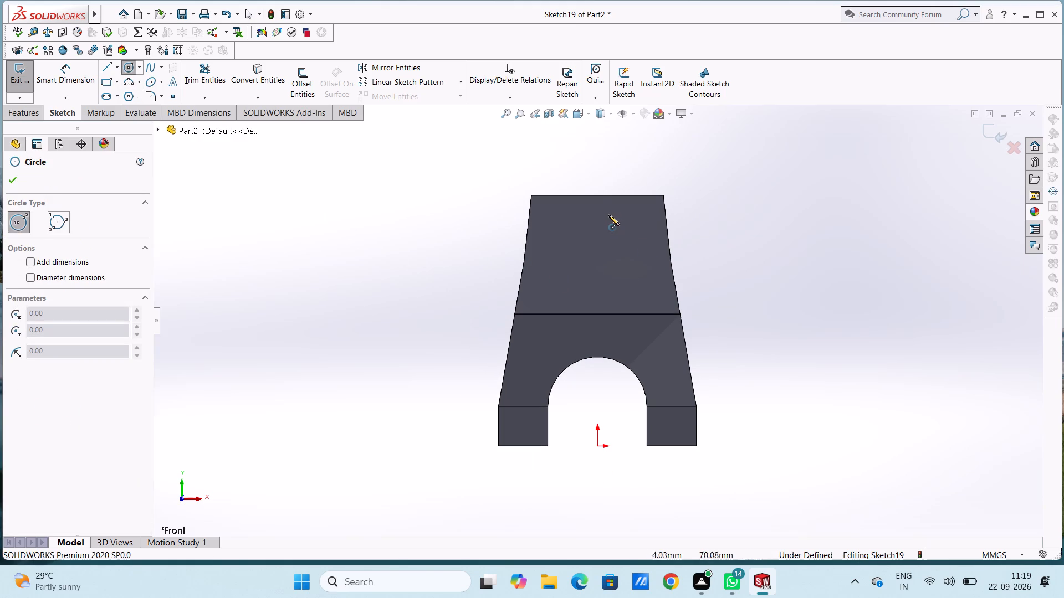
left_click(598, 195)
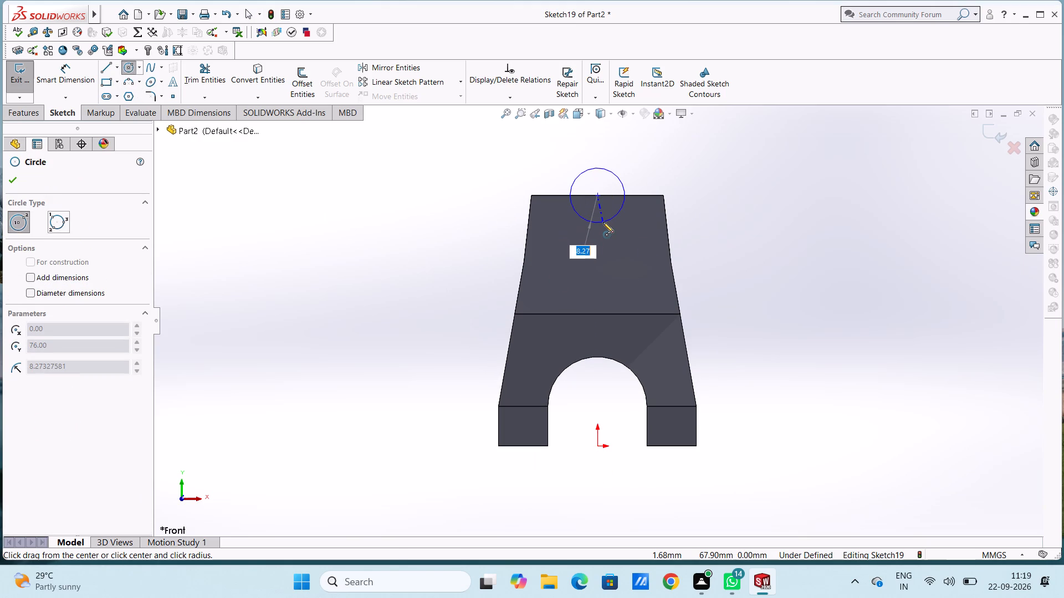
type("10")
key("Return")
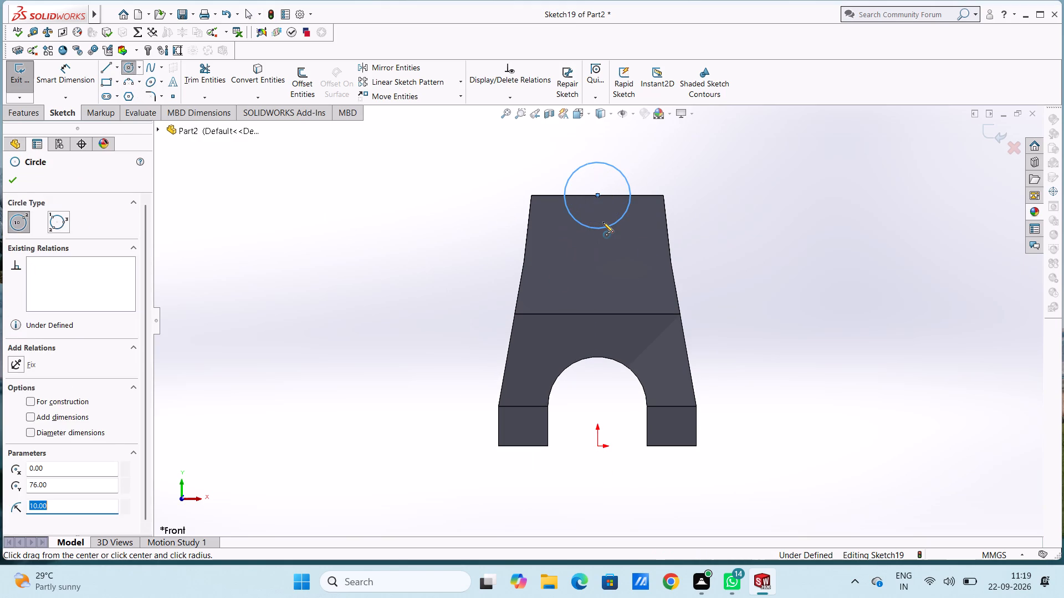
key("Escape")
key("Escape")
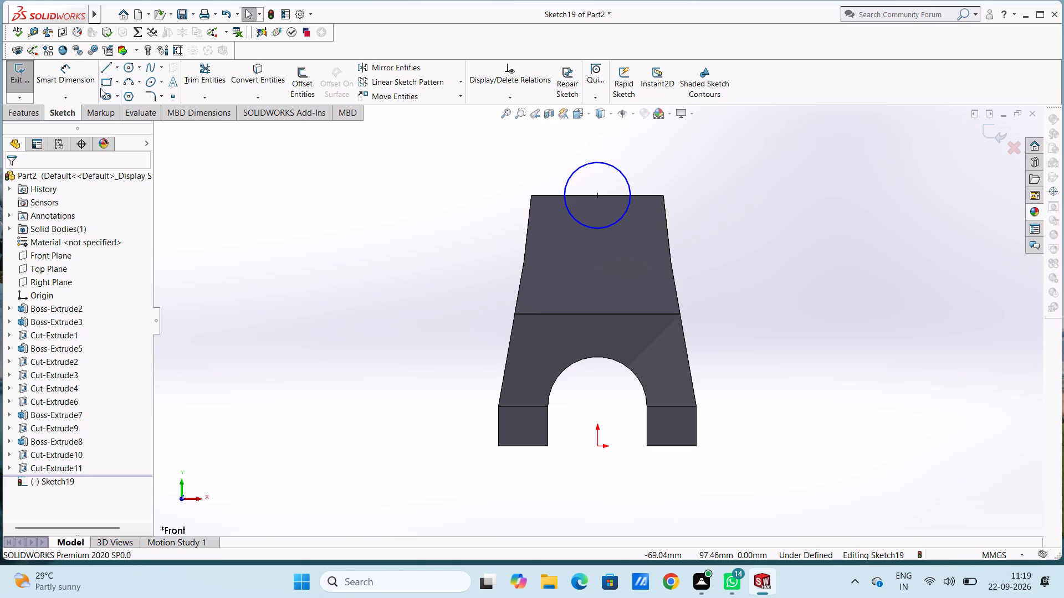
Draw a 20 mm horizontal line across the circle's diameter and trim away the upper arc to leave a closed lower semicircle.
left_click(103, 69)
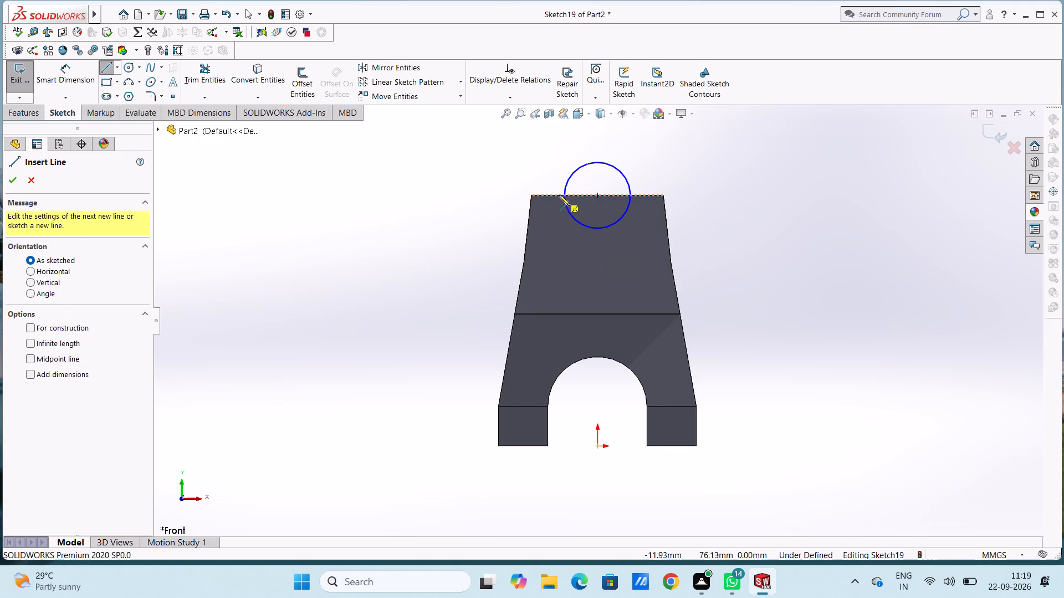
left_click(564, 195)
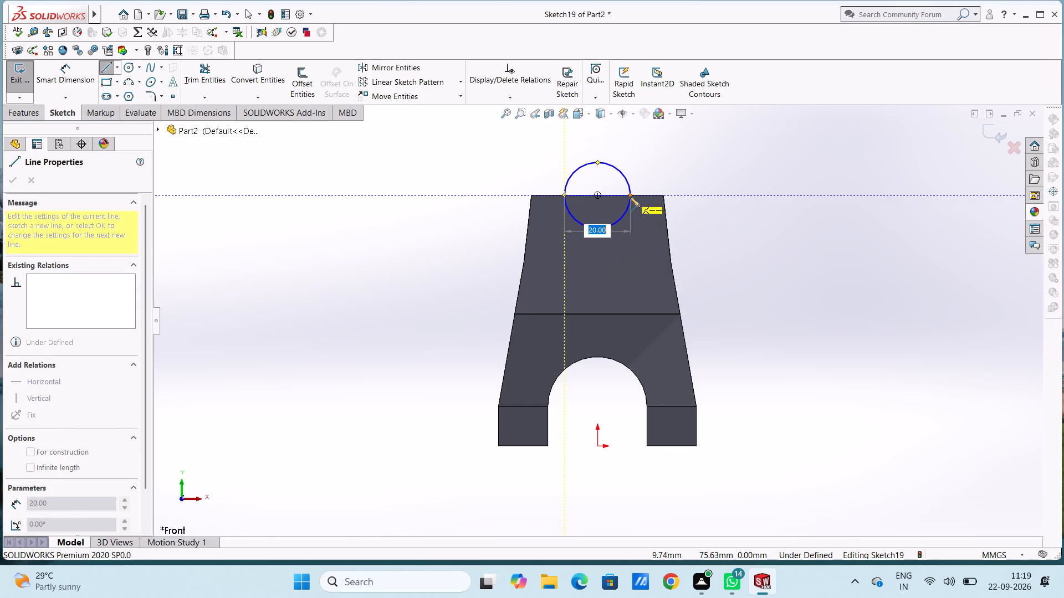
left_click(630, 196)
key("Escape")
key("Escape")
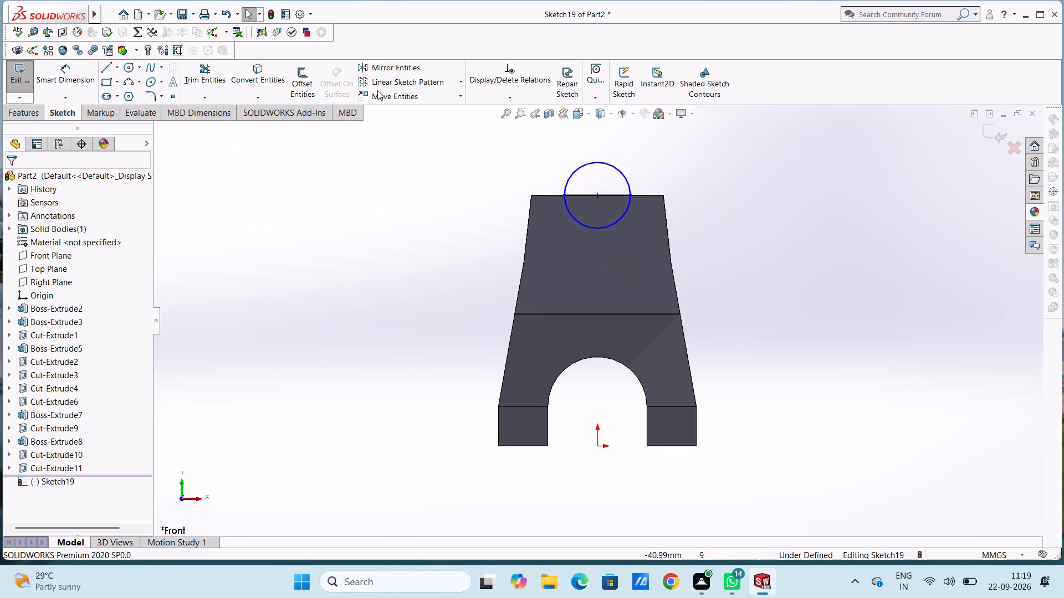
left_click(216, 68)
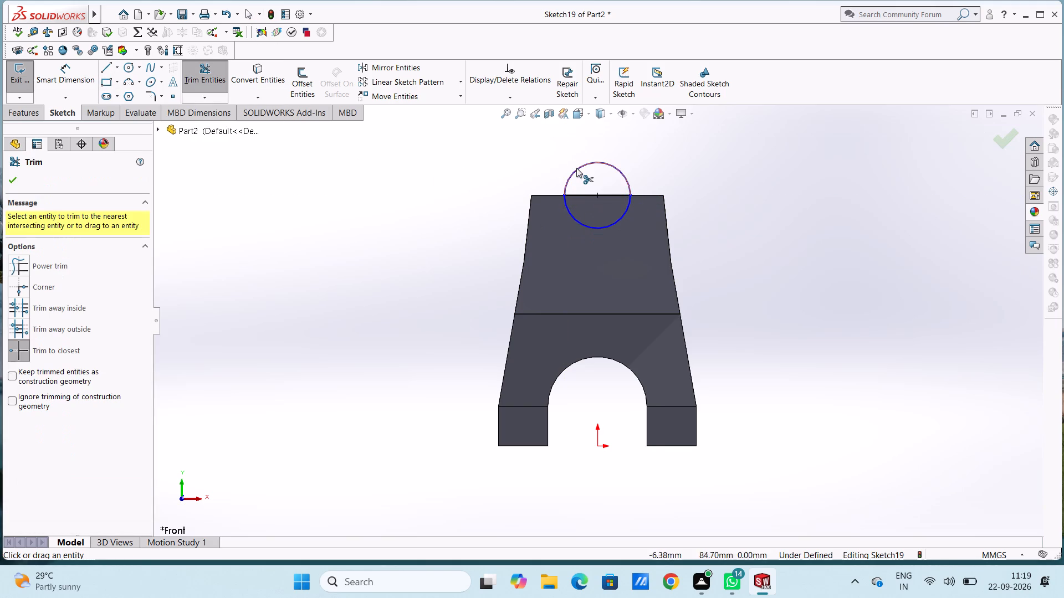
left_click(578, 169)
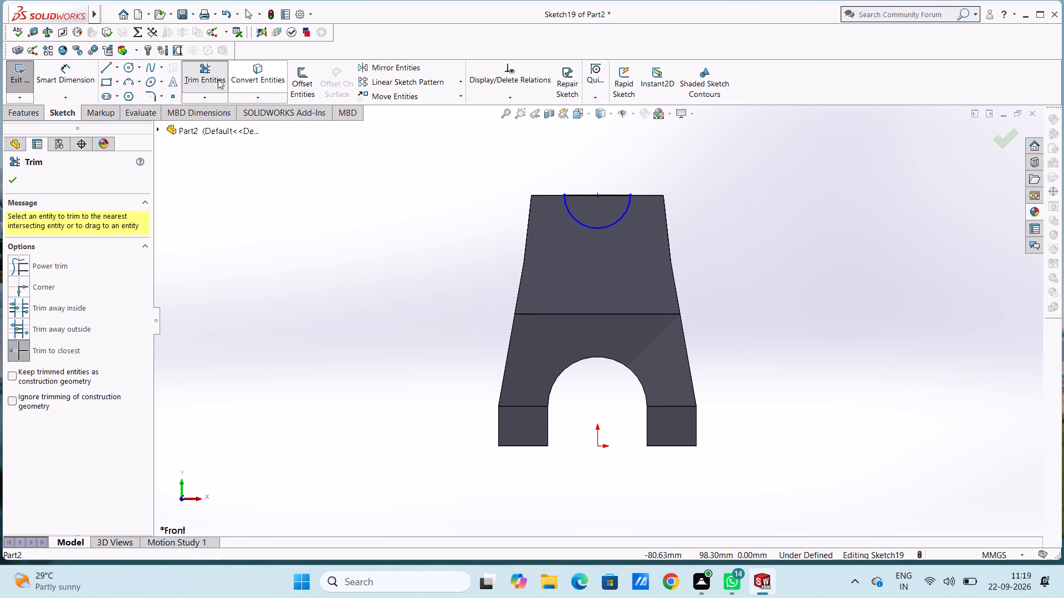
left_click(215, 78)
Dimension the semicircle's radius as 10 mm.
left_click(74, 67)
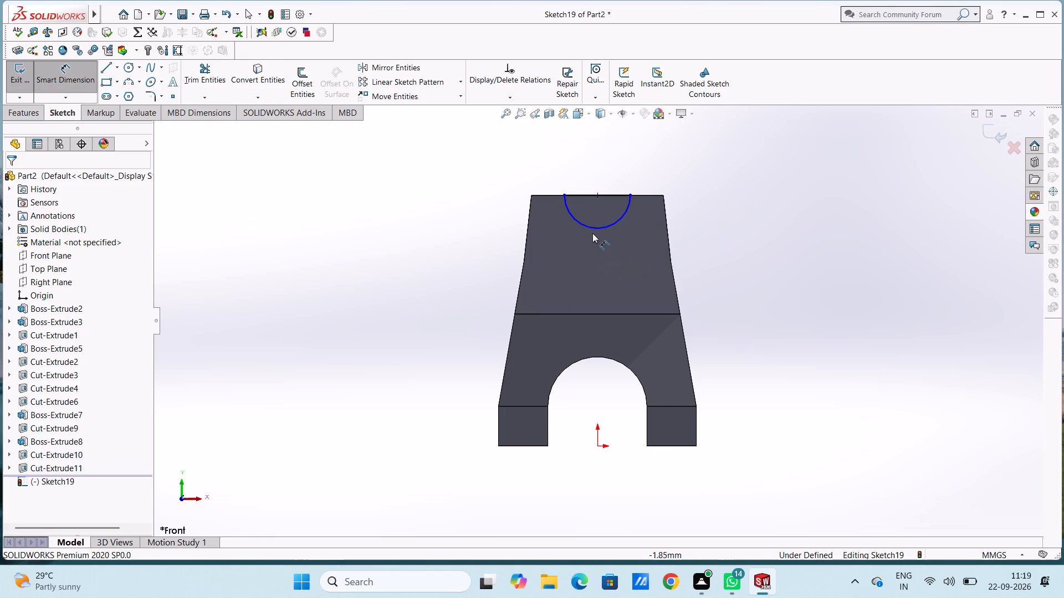
left_click(592, 229)
left_click(395, 460)
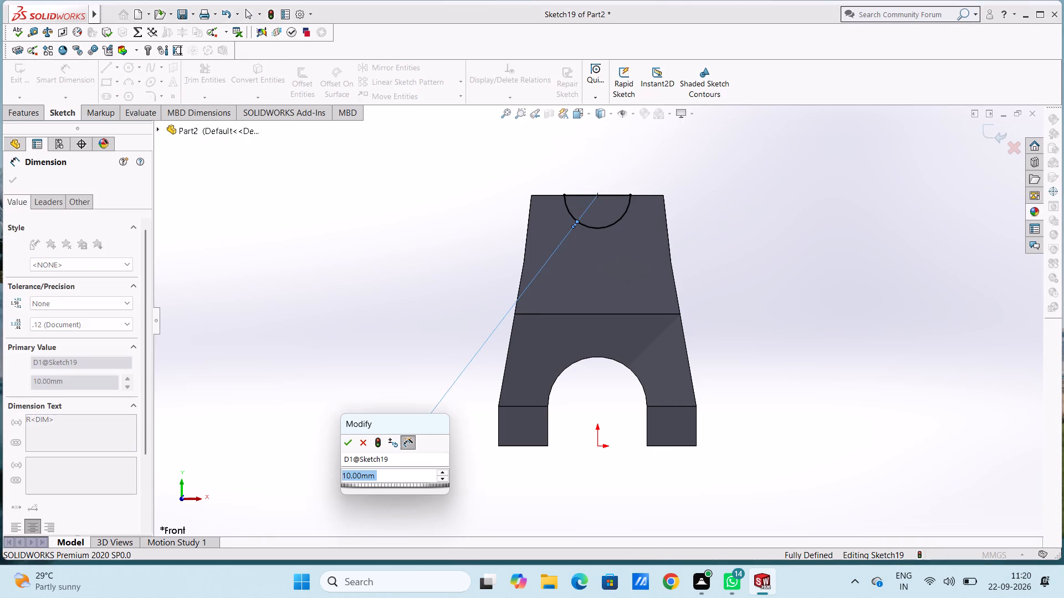
left_click(349, 440)
left_click(383, 331)
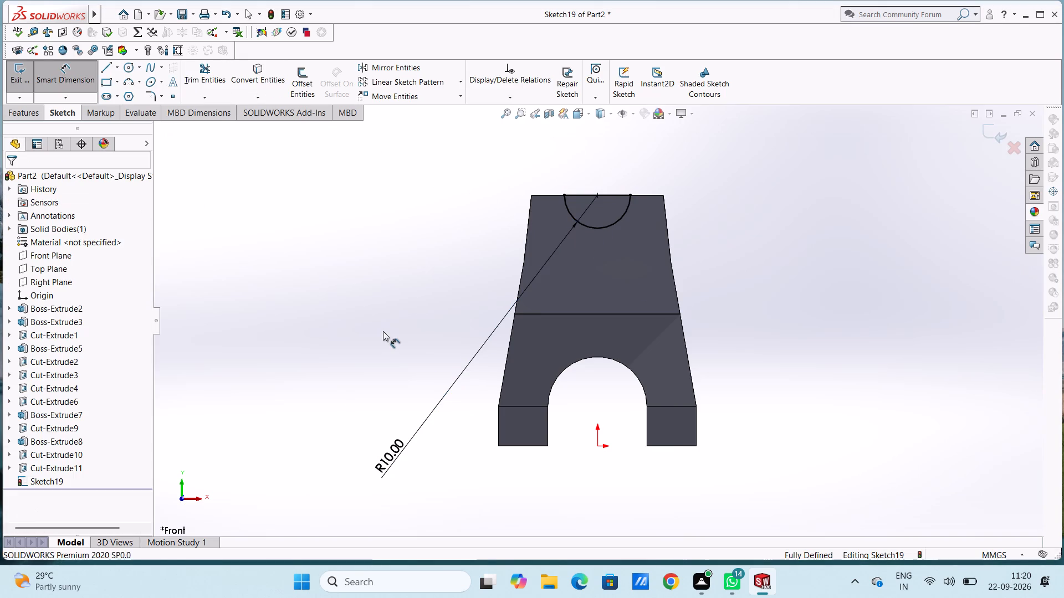
left_click(82, 80)
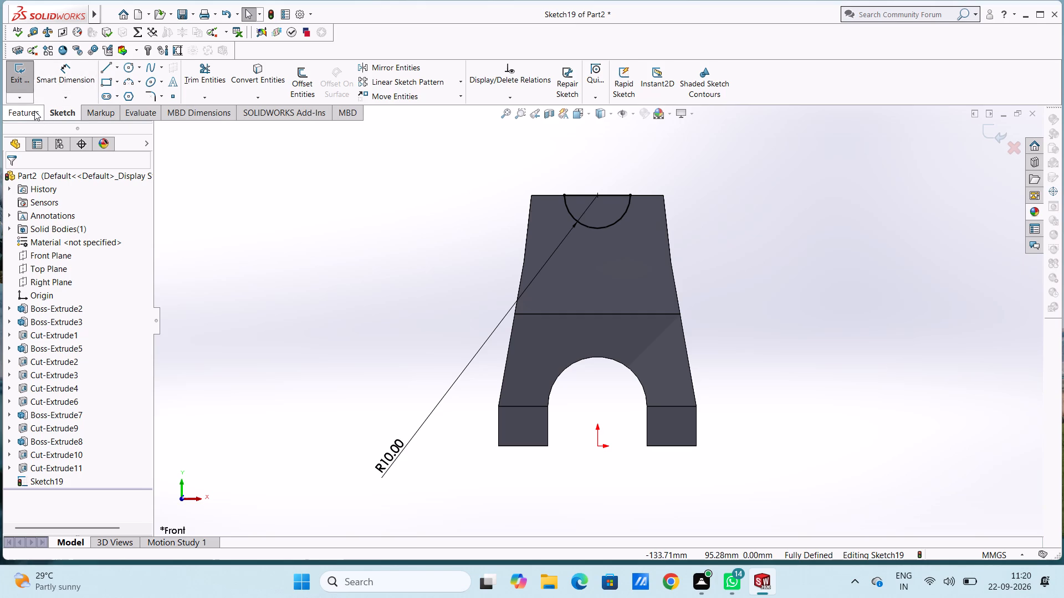
Cut-extrude the closed semicircle 100 mm through both end blocks to form the notches in their tops.
left_click(34, 111)
left_click(190, 74)
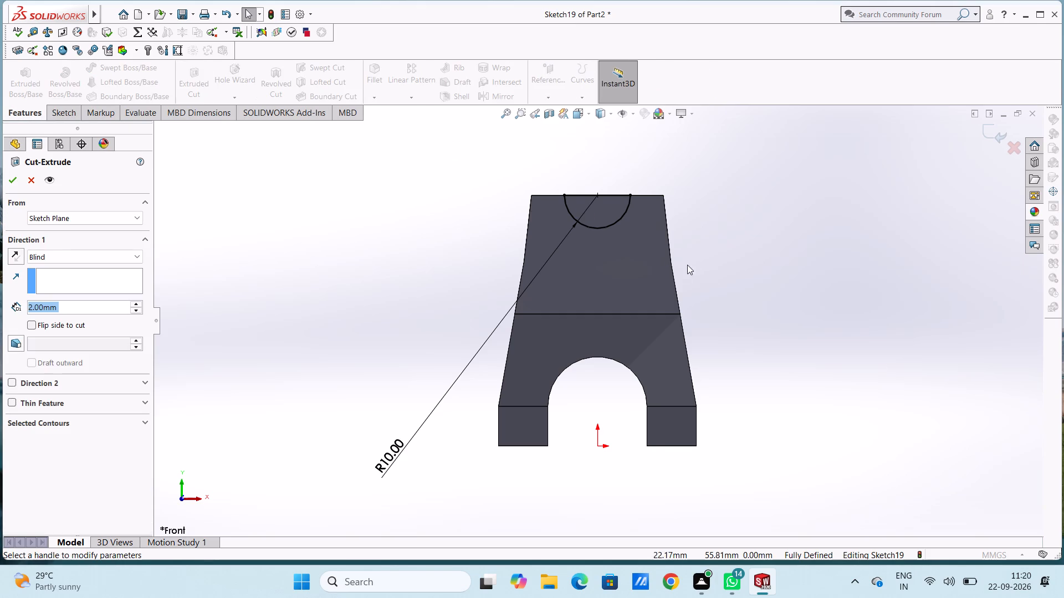
middle_click_drag(833, 258, 800, 290)
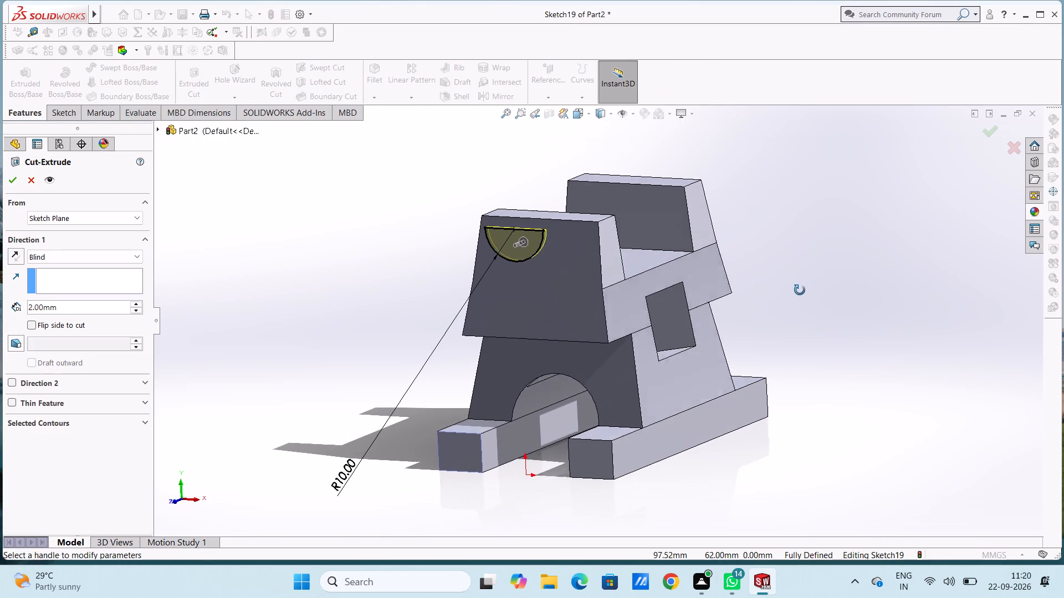
middle_click_drag(800, 290, 799, 293)
scroll(272, 326, "up", 1)
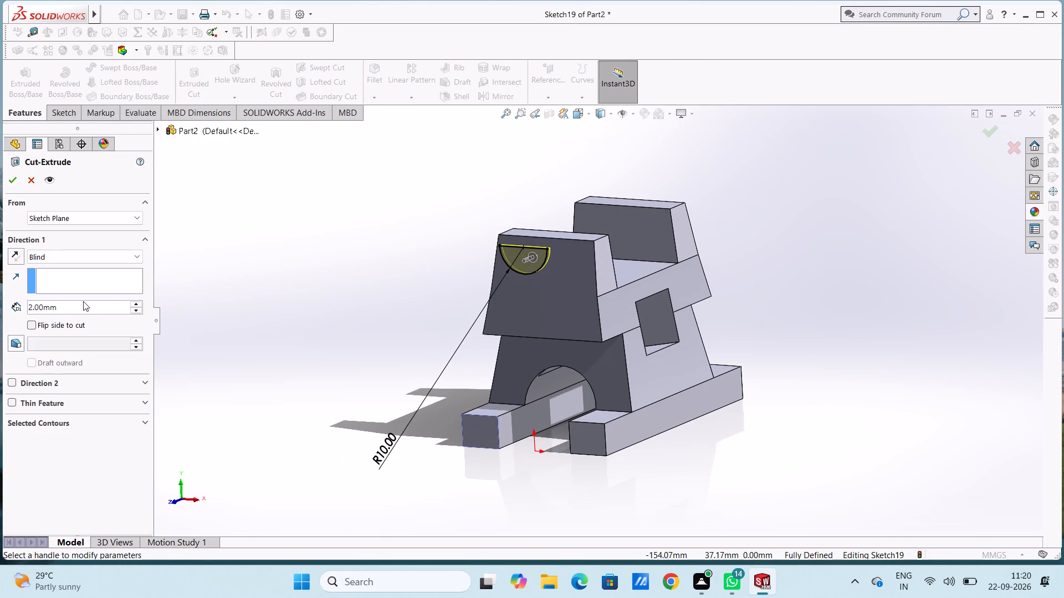
double_click(89, 307)
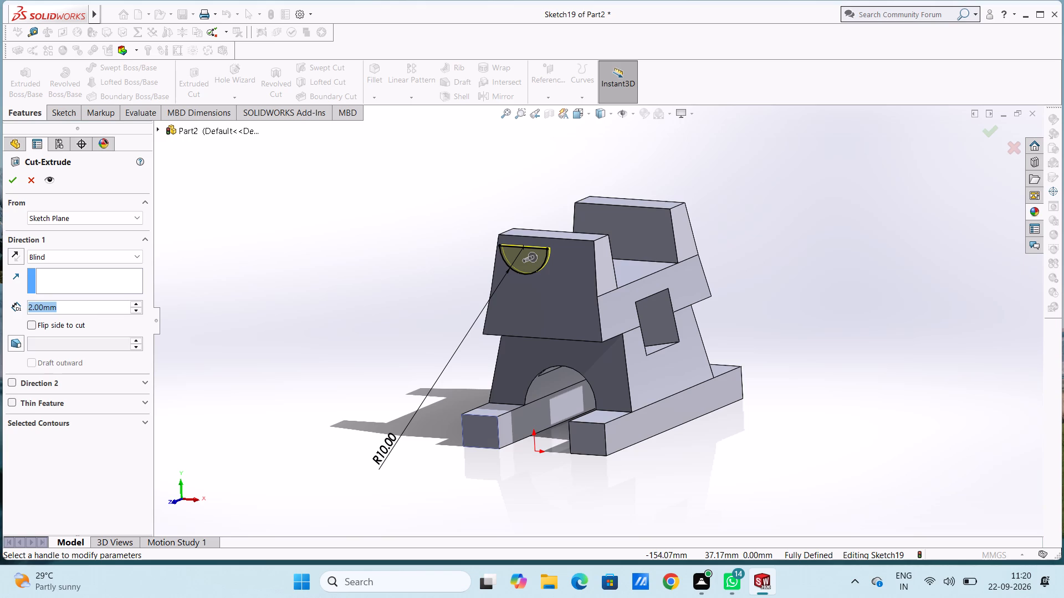
type("100")
key("Return")
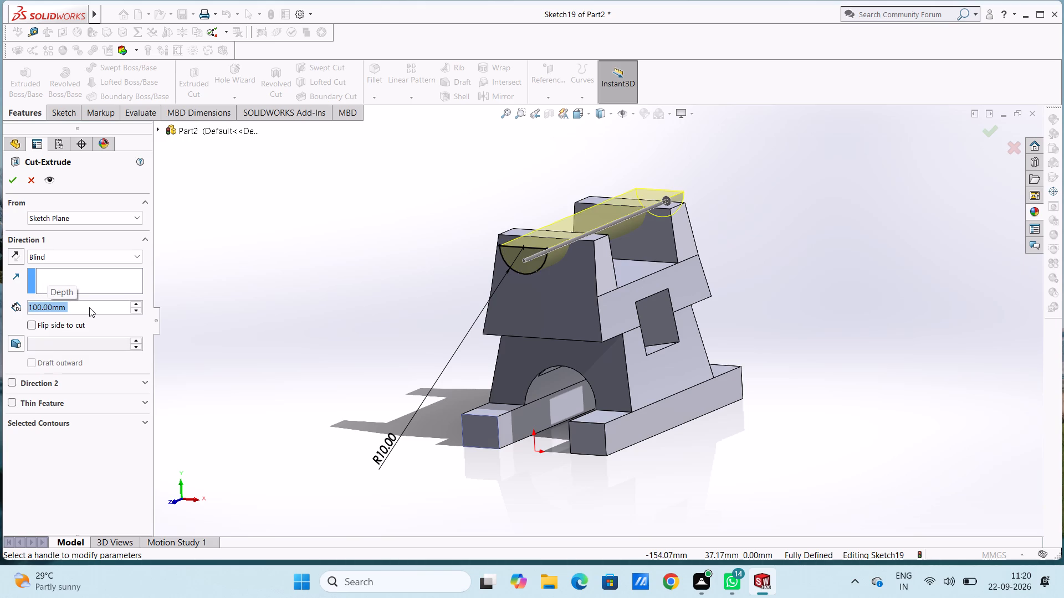
left_click(11, 184)
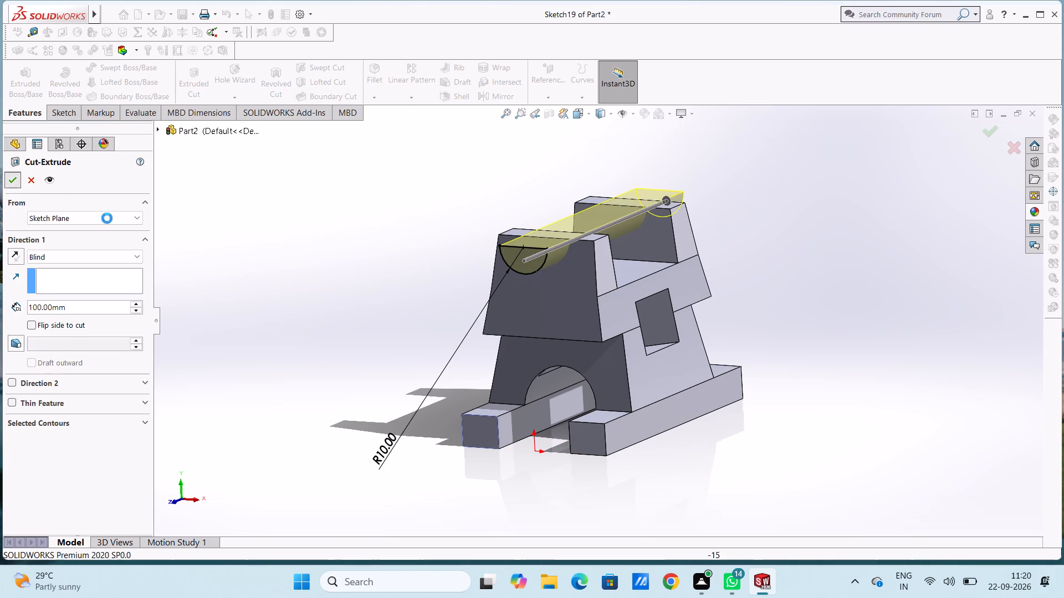
left_click(242, 227)
Set the whole part's colour to medium grey from the standard swatches, with the model in isometric view.
middle_click_drag(328, 213, 325, 214)
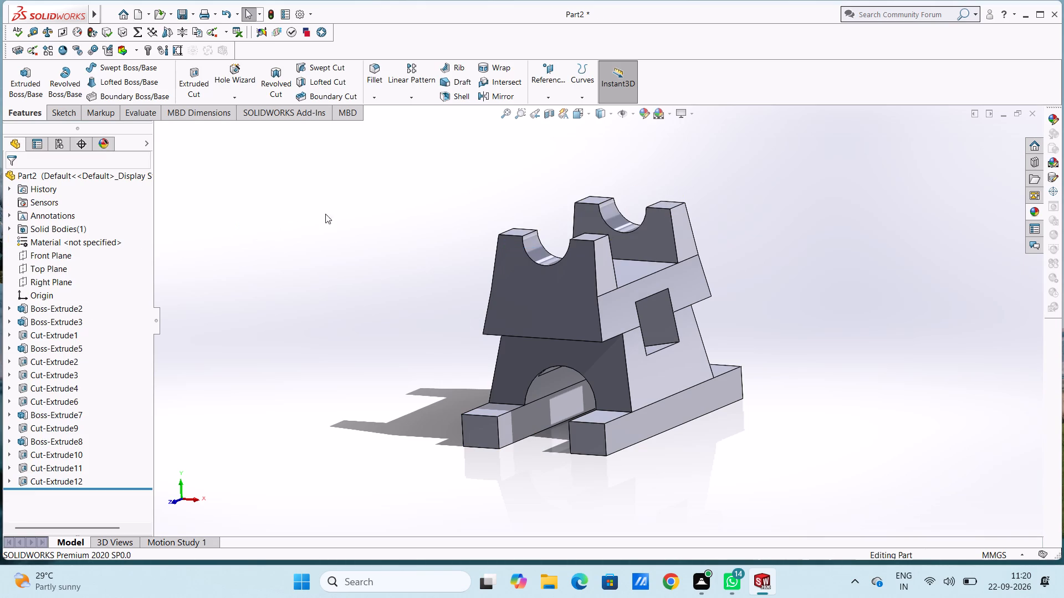
middle_click_drag(325, 214, 290, 272)
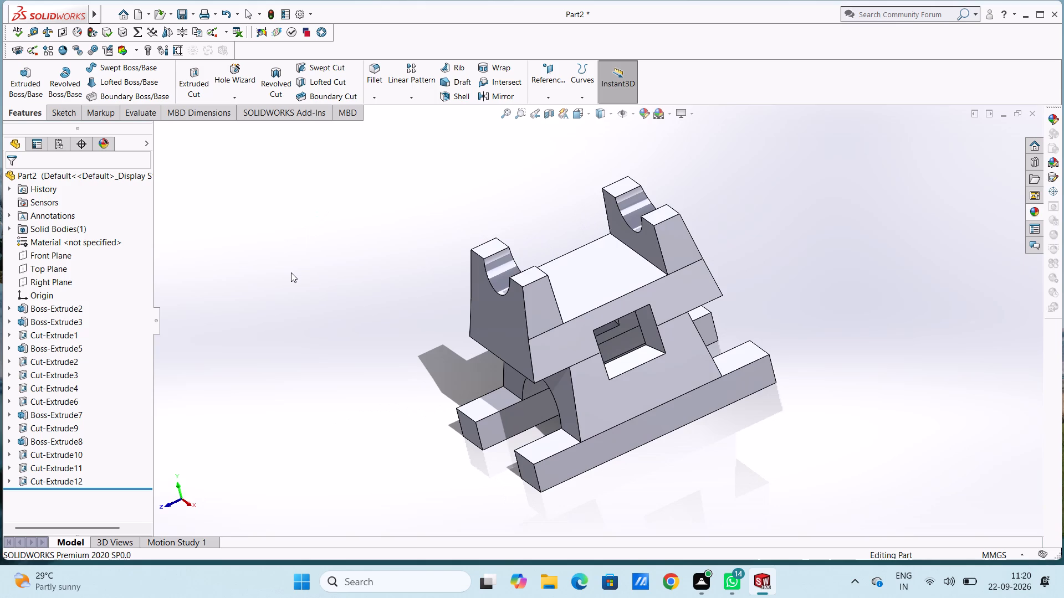
key("ctrl+7")
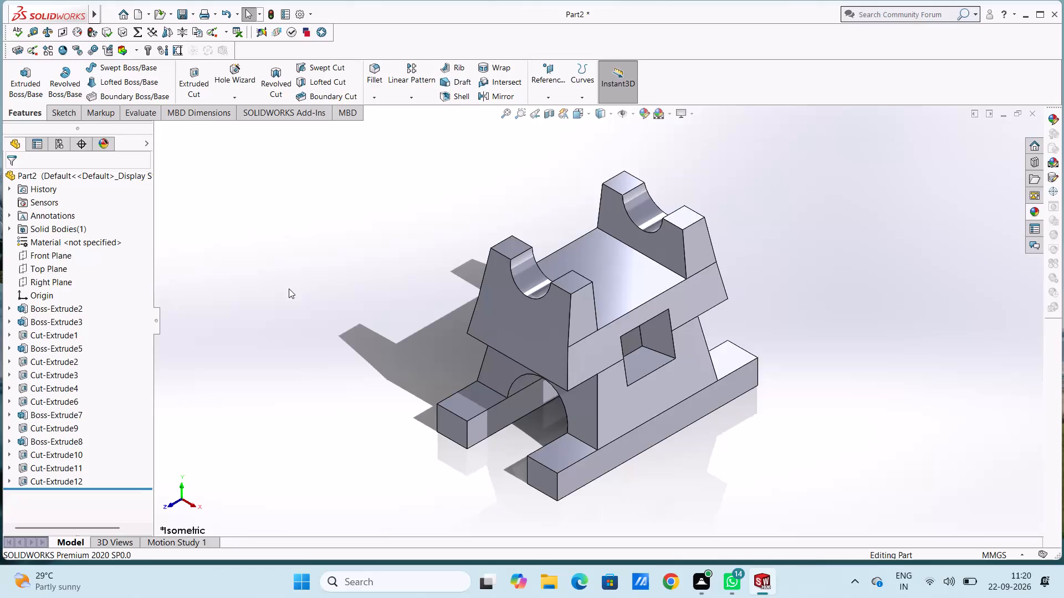
key("Escape")
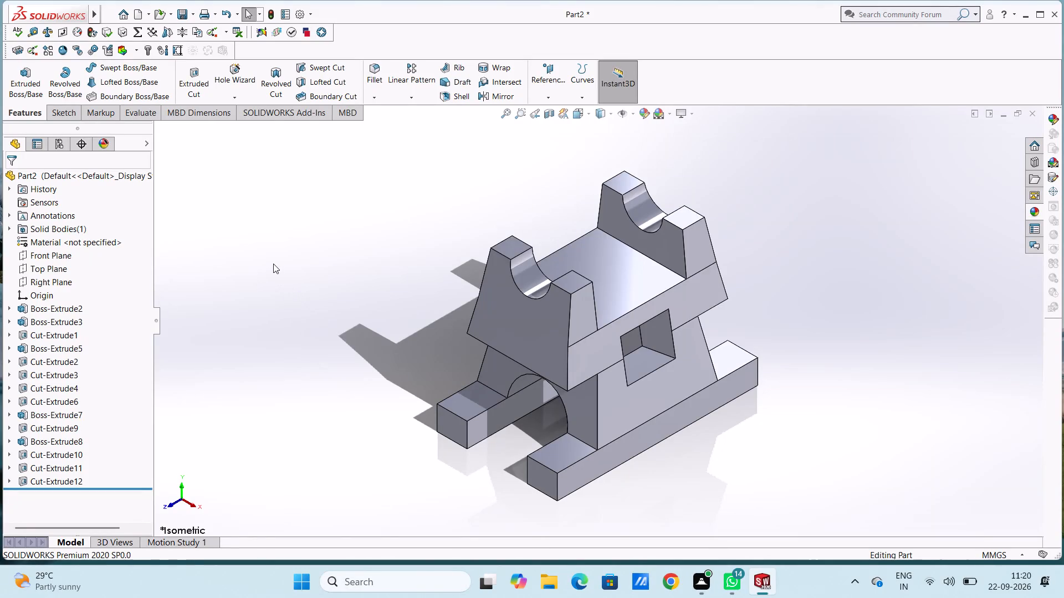
key("Escape")
left_click(650, 116)
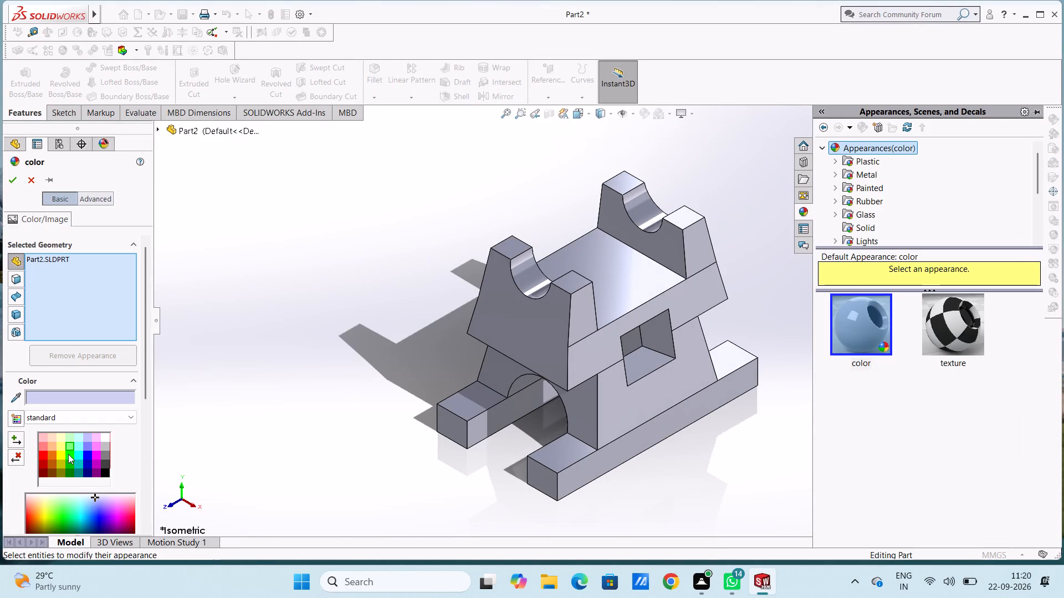
left_click(104, 456)
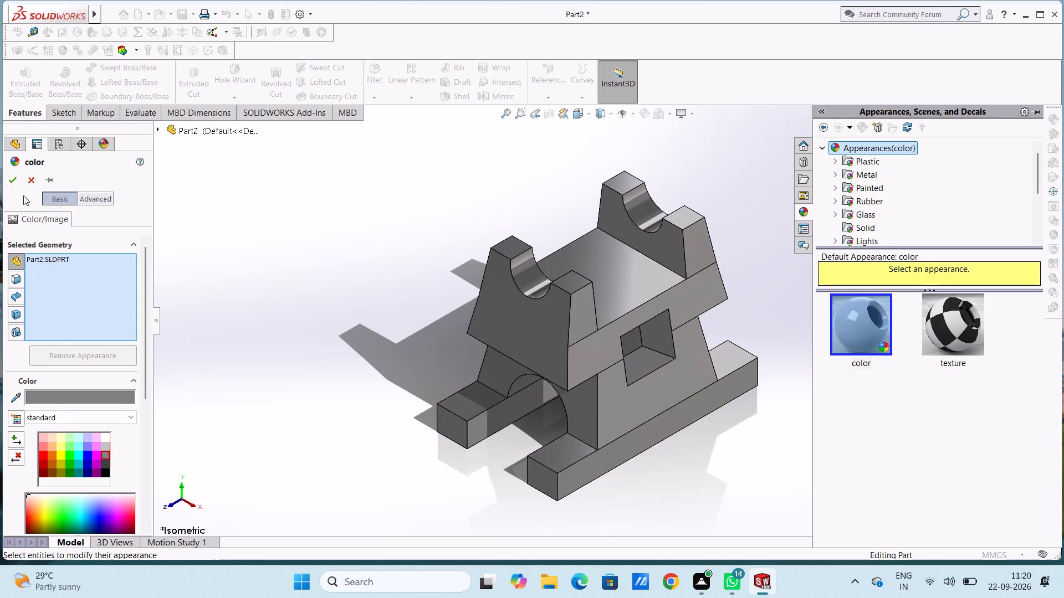
left_click(9, 179)
left_click(303, 243)
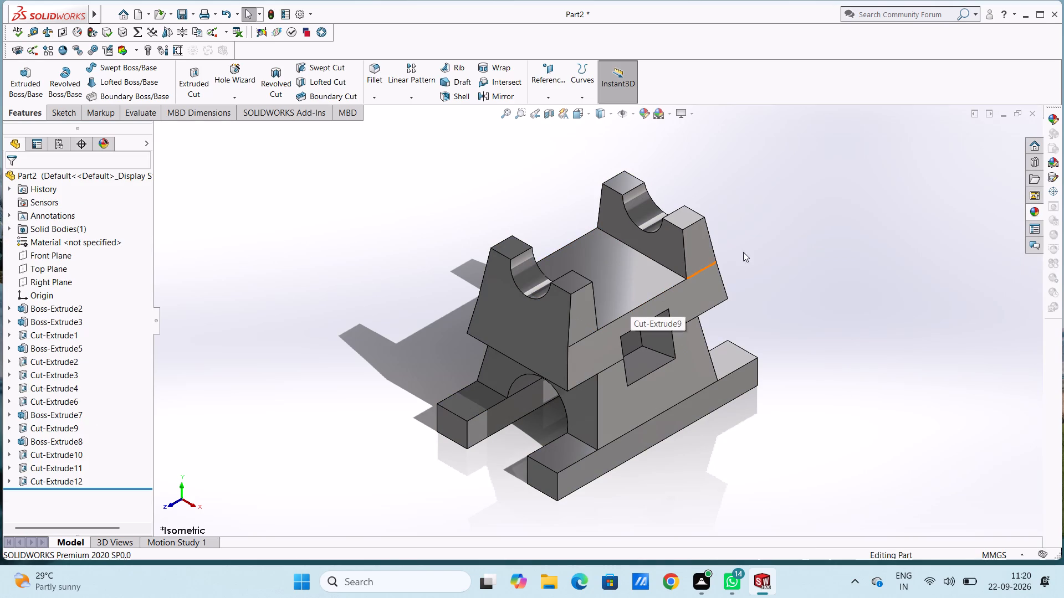
Apply the chromium plate metal appearance to the side wall and the bottom face inside the side pocket.
left_click(1035, 211)
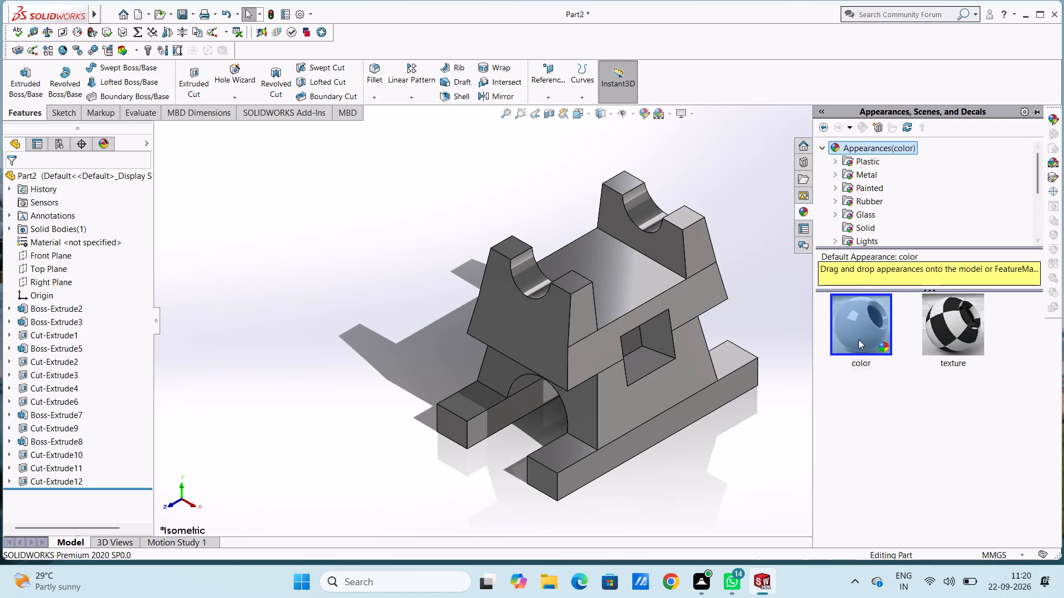
left_click(858, 170)
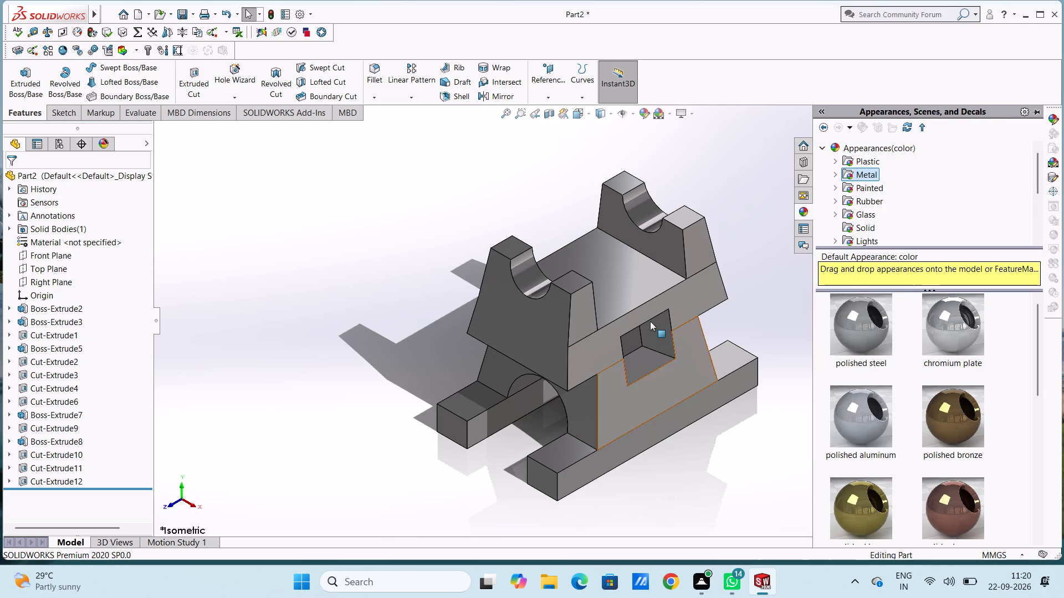
scroll(643, 319, "down", 4)
left_click_drag(971, 318, 681, 367)
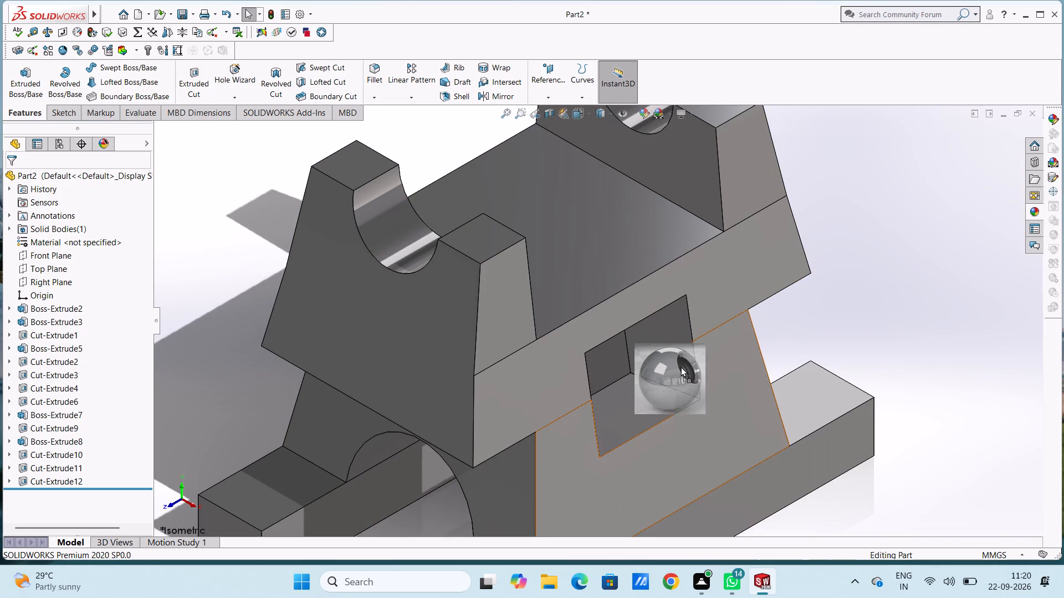
left_click_drag(681, 367, 669, 374)
left_click(669, 374)
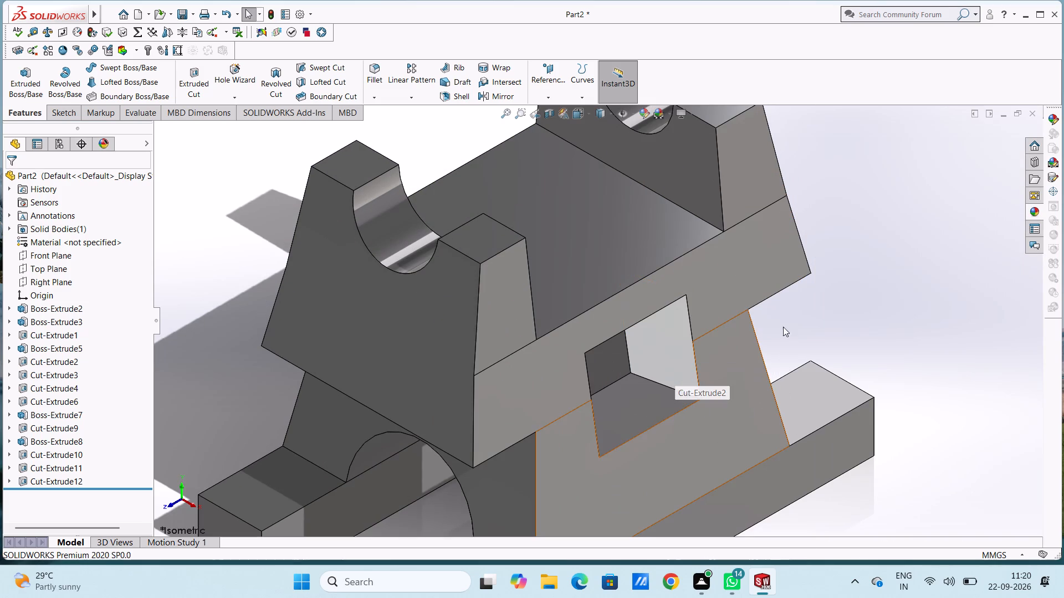
left_click(1034, 210)
left_click_drag(955, 328, 765, 360)
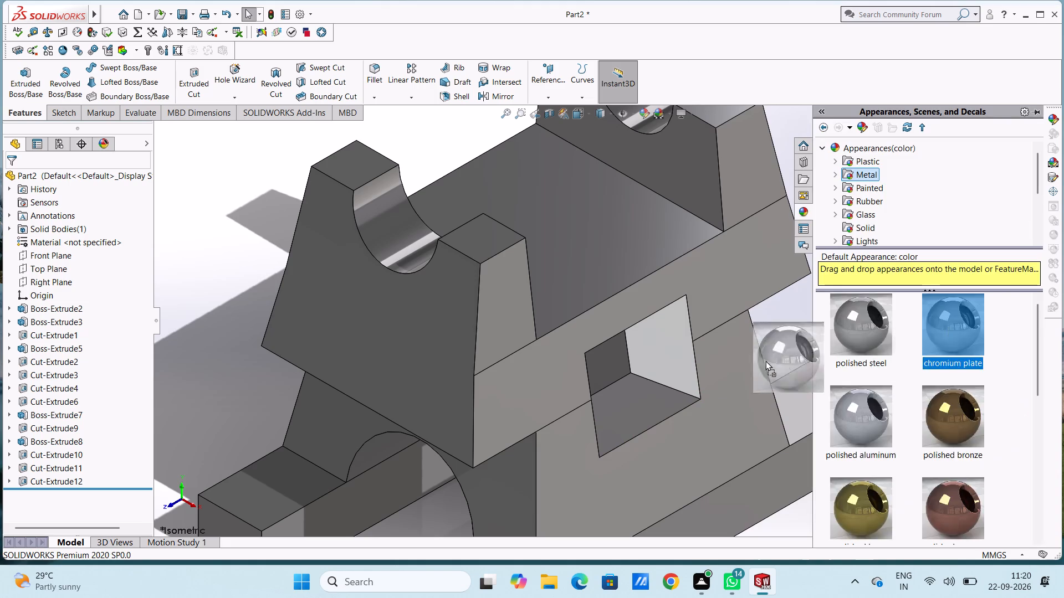
left_click_drag(765, 360, 643, 396)
left_click(641, 396)
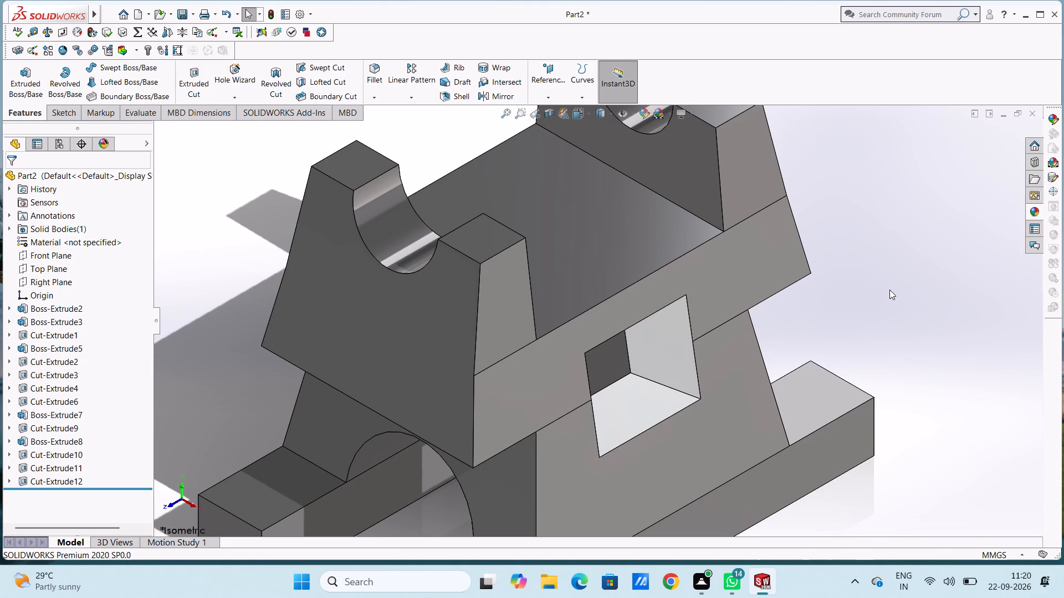
Apply the chromium plate appearance to the curved notch faces of the front and rear end blocks.
left_click(1037, 212)
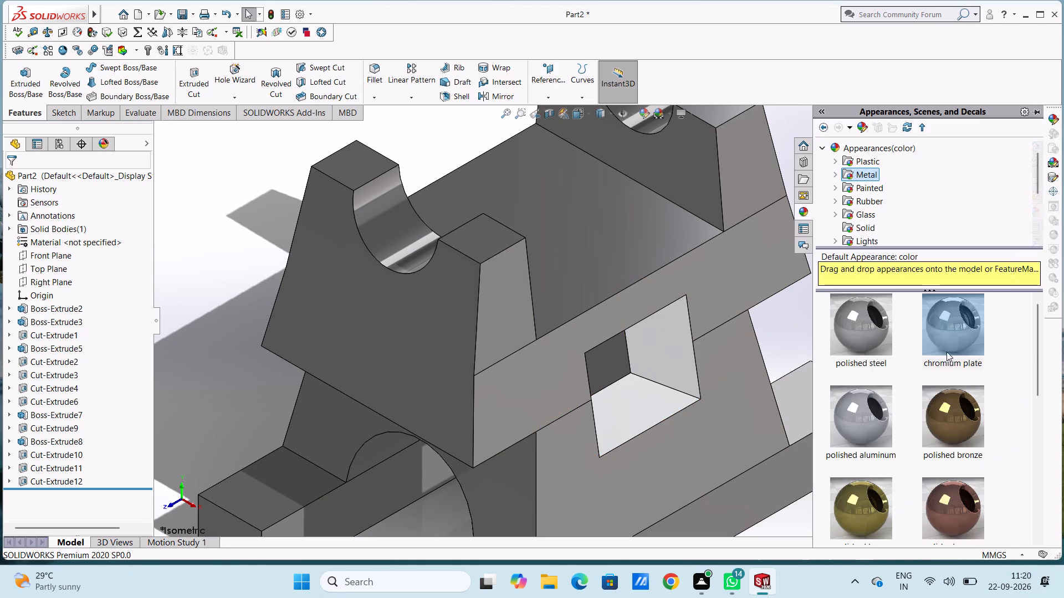
left_click_drag(946, 349, 371, 242)
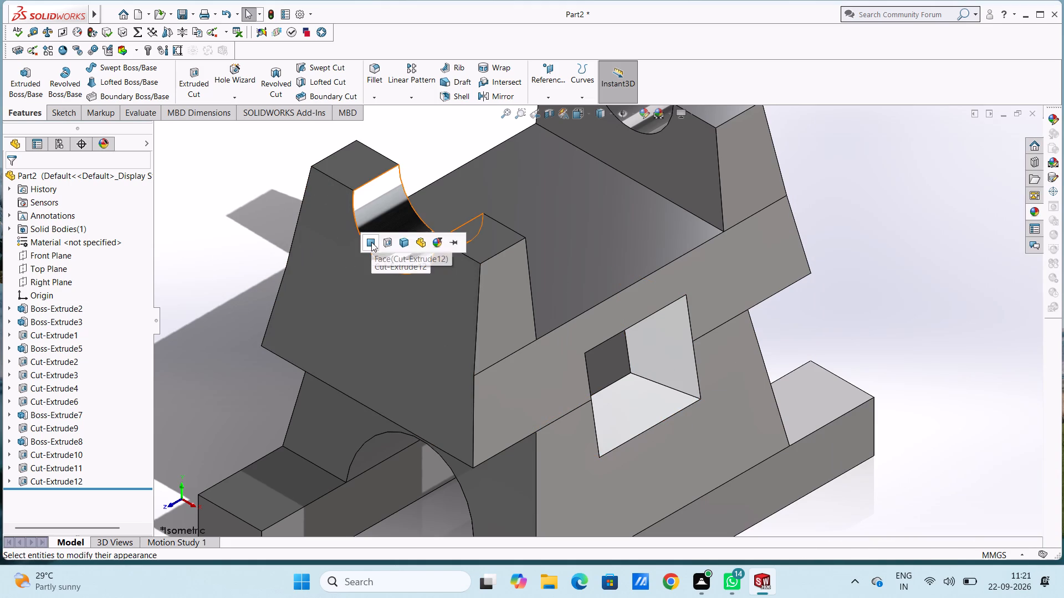
left_click(371, 242)
scroll(371, 242, "up", 3)
scroll(580, 164, "down", 4)
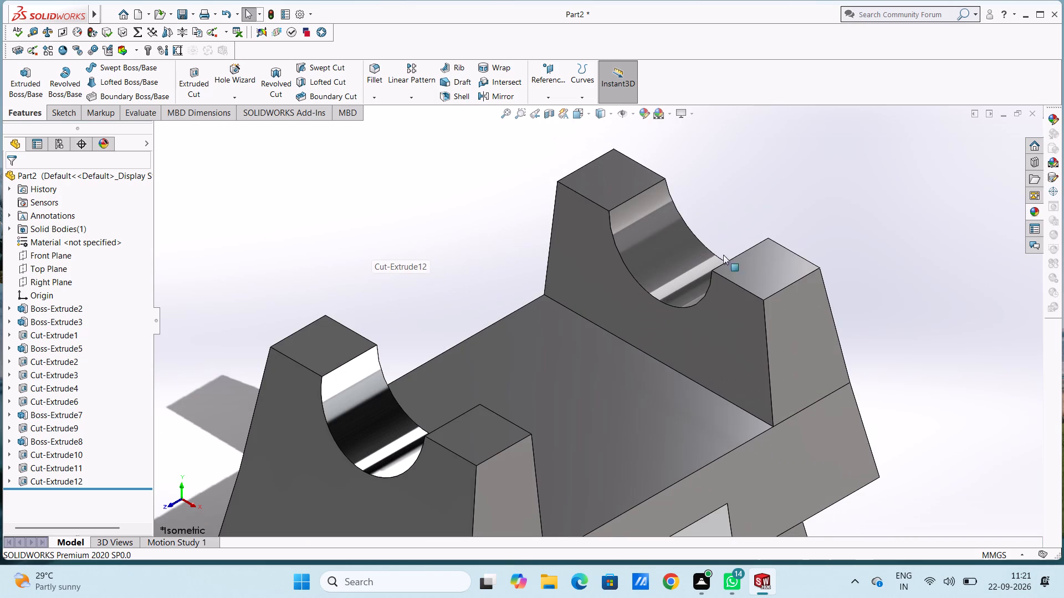
left_click(1032, 212)
left_click_drag(943, 338, 781, 310)
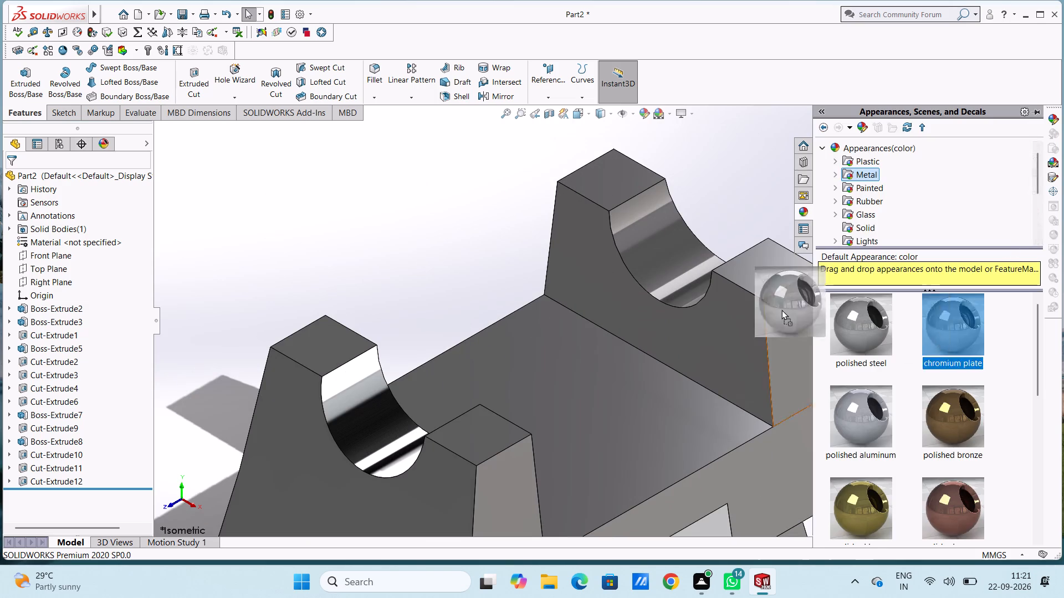
left_click_drag(781, 310, 646, 274)
left_click(646, 274)
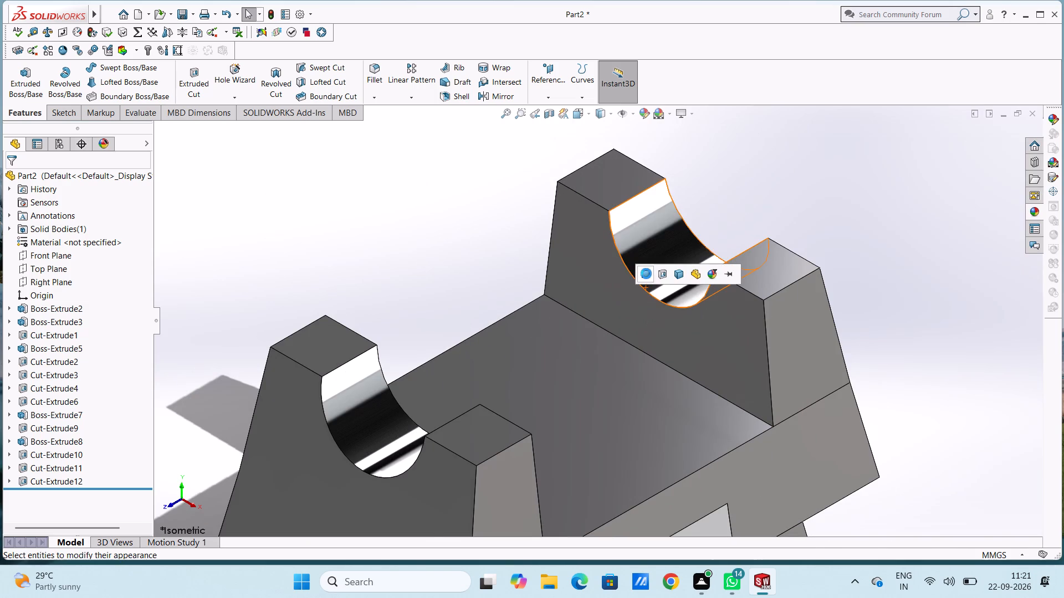
Apply the chromium plate appearance to the curved inner face of the arch between the feet.
scroll(645, 275, "up", 5)
scroll(575, 453, "up", 1)
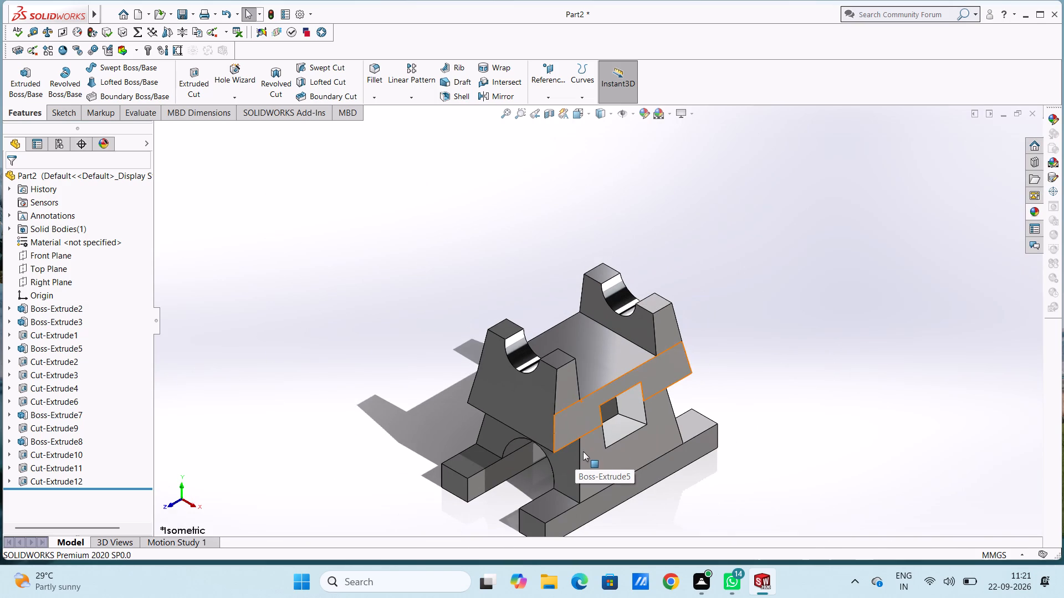
scroll(533, 473, "down", 4)
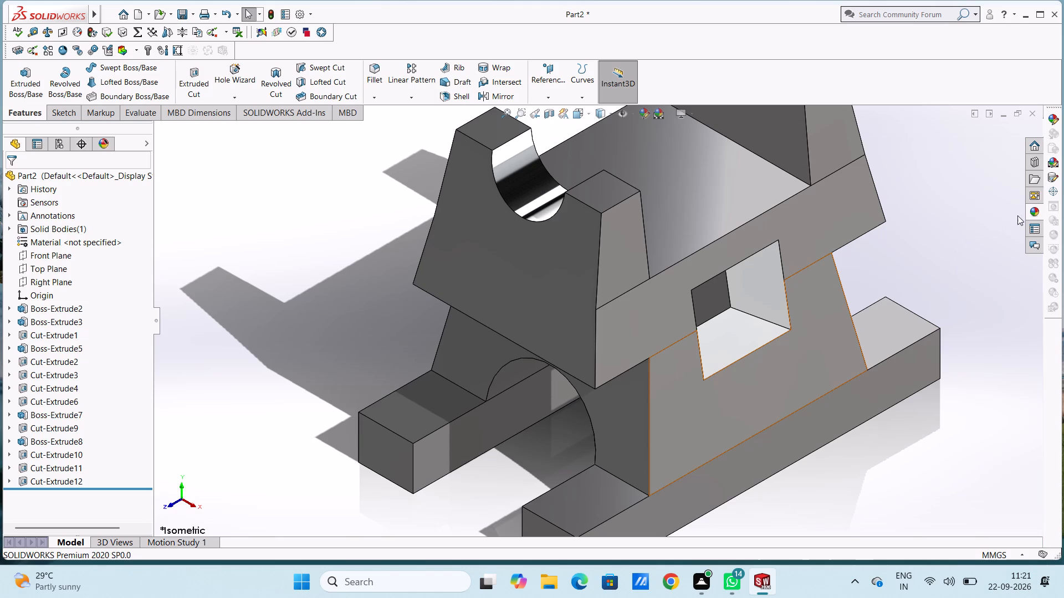
left_click(1032, 210)
left_click_drag(961, 329, 565, 410)
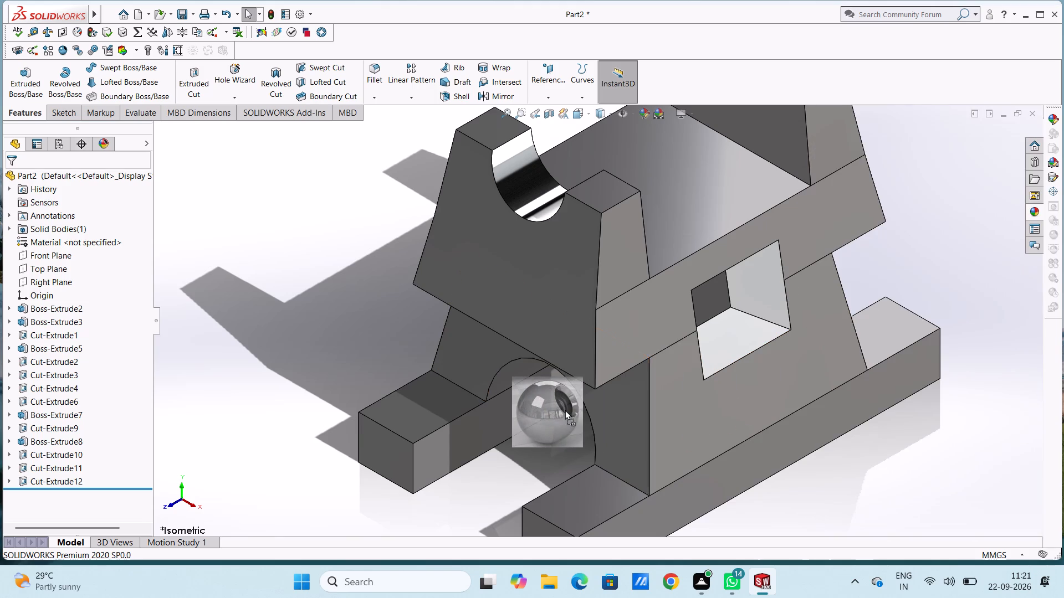
left_click_drag(565, 410, 543, 378)
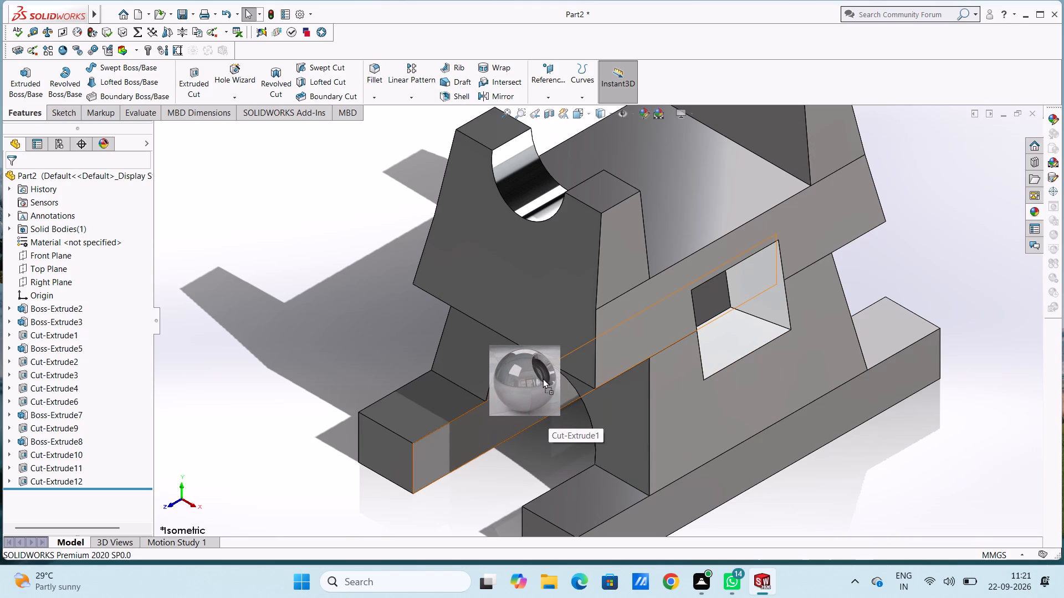
left_click_drag(543, 378, 551, 367)
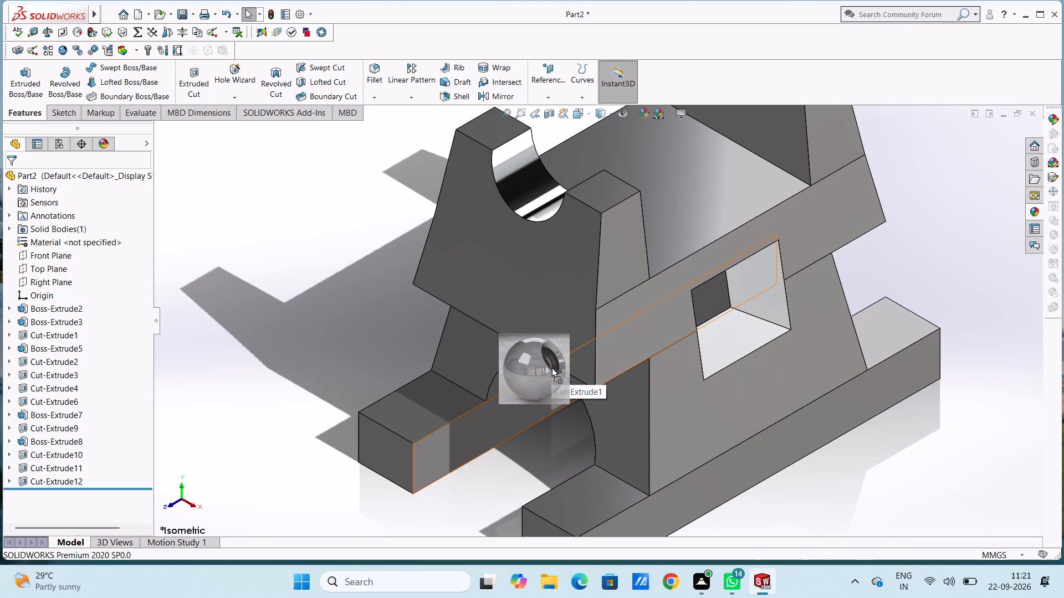
left_click_drag(551, 367, 546, 364)
left_click(546, 364)
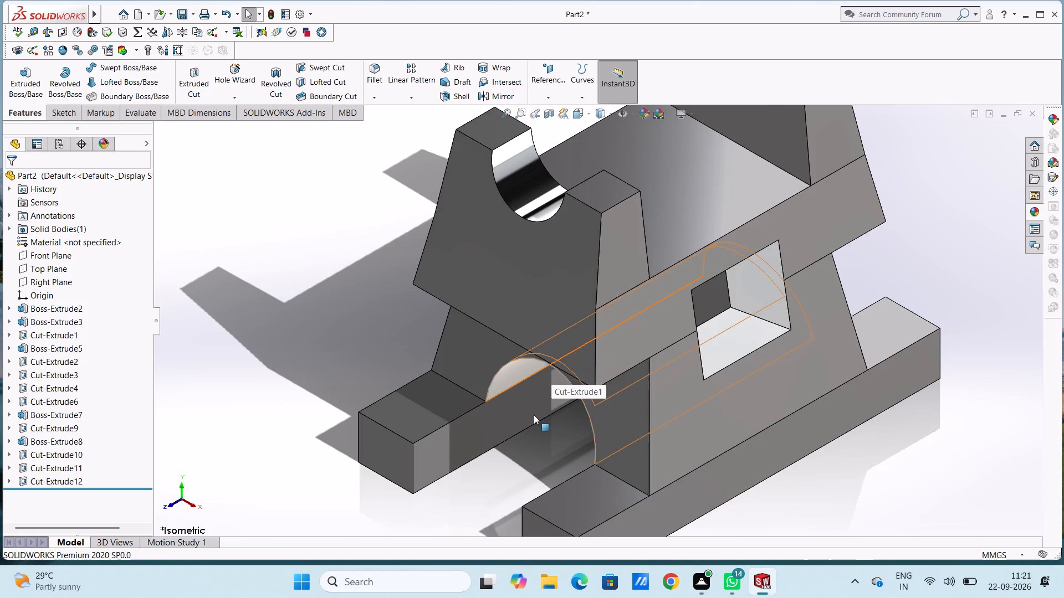
Apply the chromium plate appearance to the inner side face of the foot that runs through the arch.
scroll(524, 420, "down", 7)
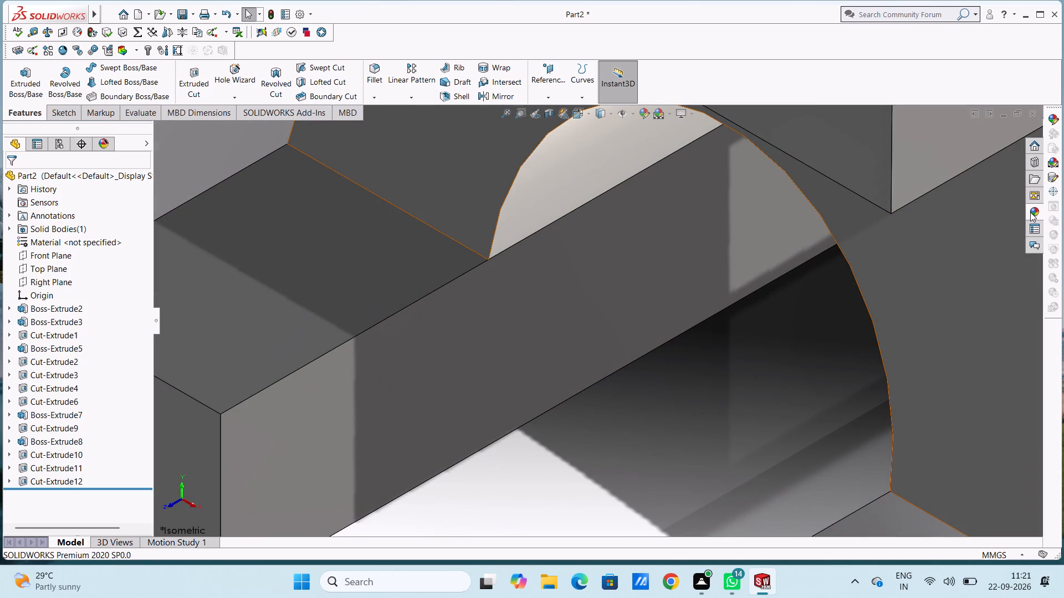
left_click(1030, 212)
left_click_drag(949, 332, 144, 379)
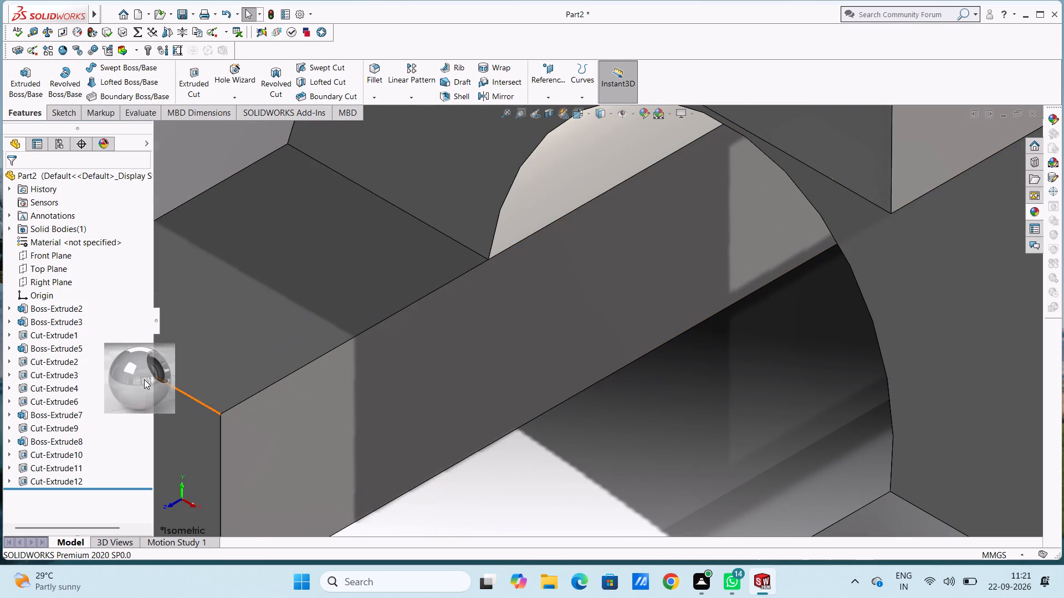
left_click_drag(144, 379, 288, 427)
left_click(288, 427)
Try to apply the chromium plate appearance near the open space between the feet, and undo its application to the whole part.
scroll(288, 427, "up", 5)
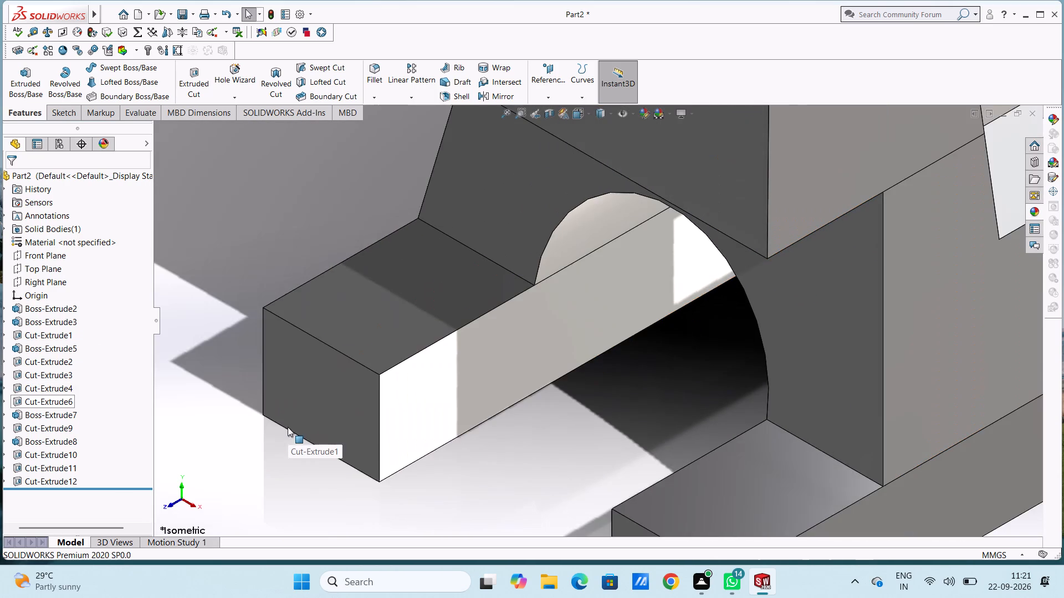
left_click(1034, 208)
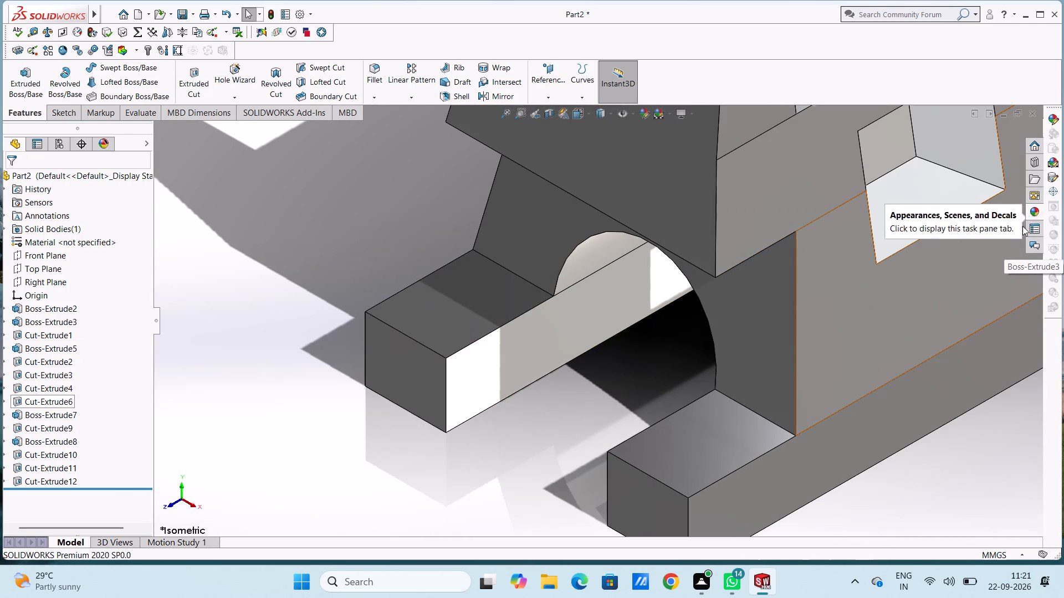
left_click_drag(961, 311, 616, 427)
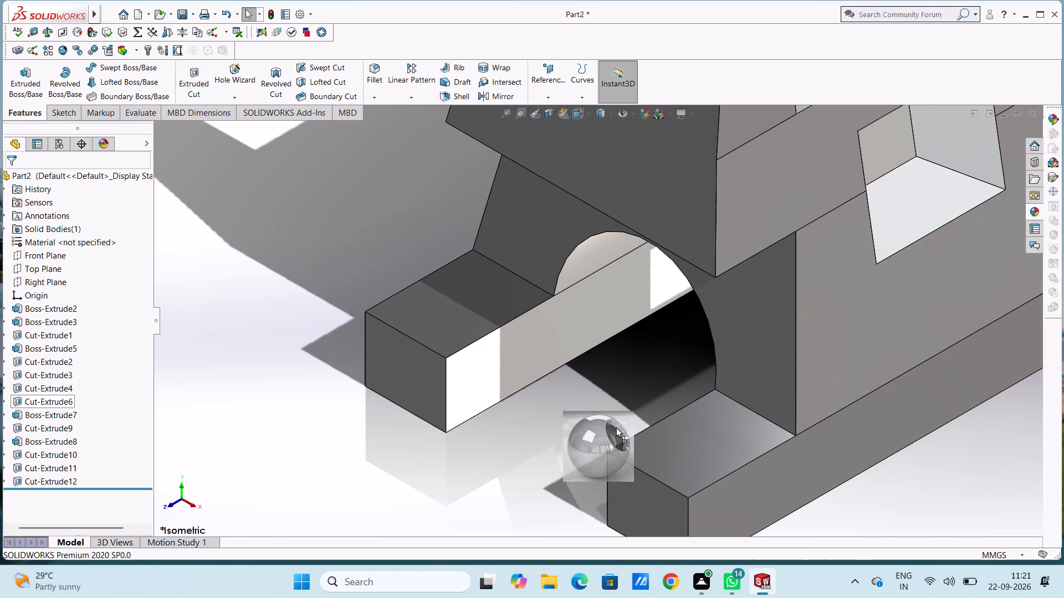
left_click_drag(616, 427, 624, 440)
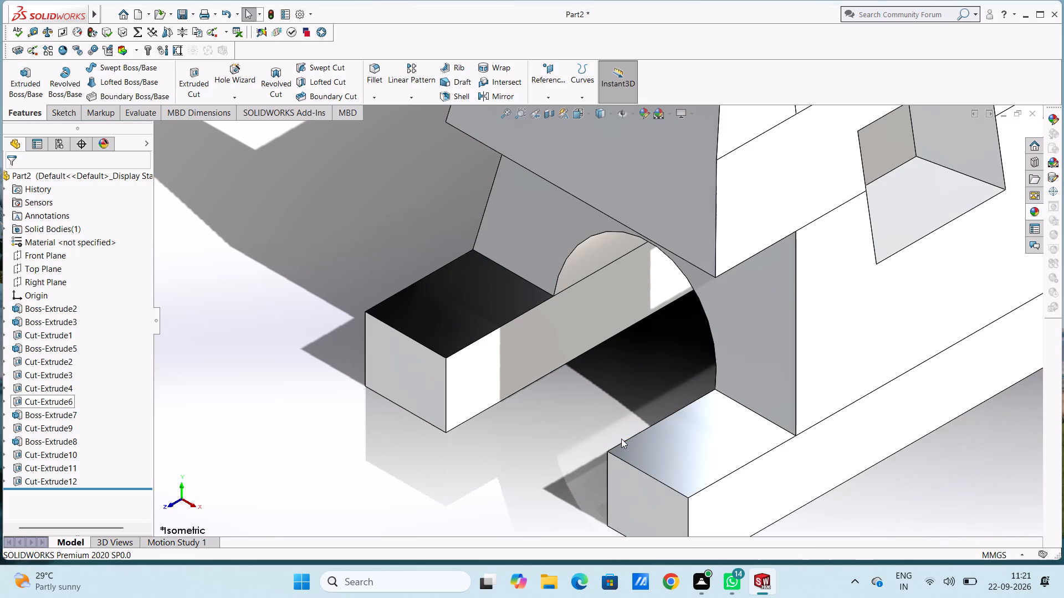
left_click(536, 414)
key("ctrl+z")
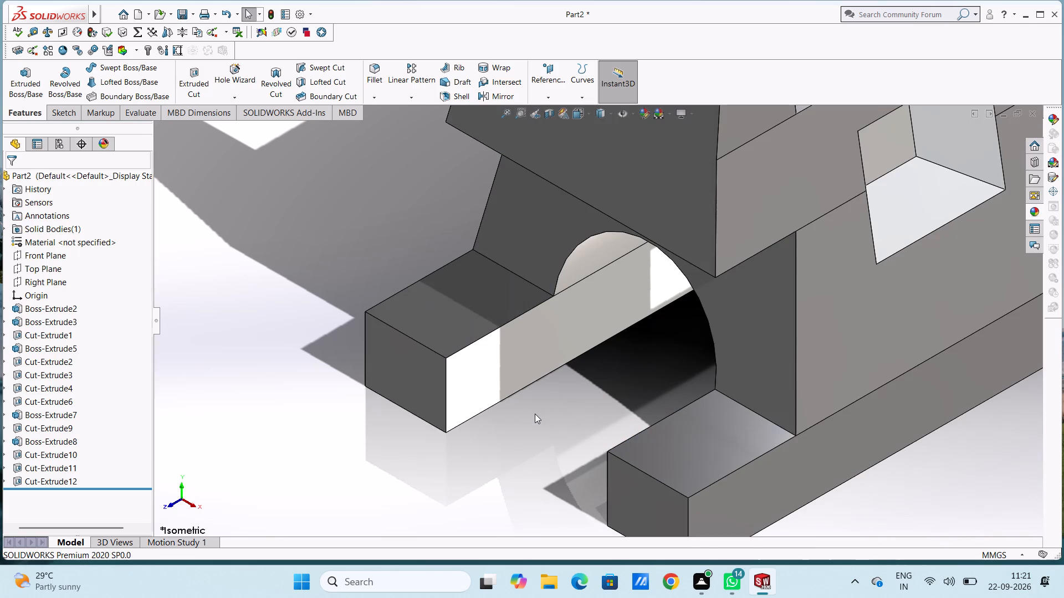
Apply the chromium plate appearance to two remaining uncoated inner walls of the side pocket, viewed from below.
scroll(535, 414, "up", 4)
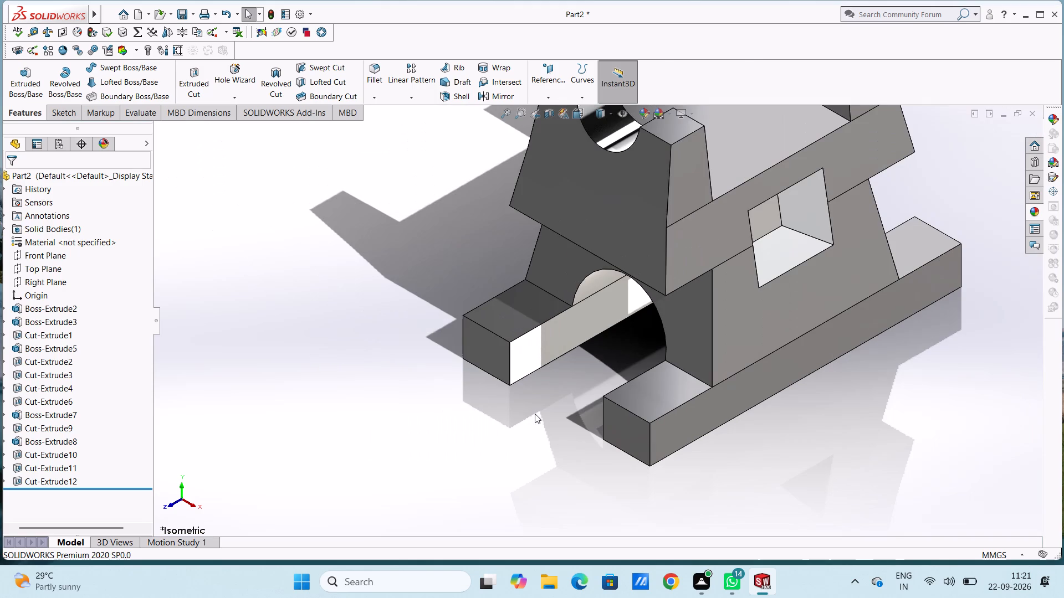
middle_click_drag(904, 257, 799, 355)
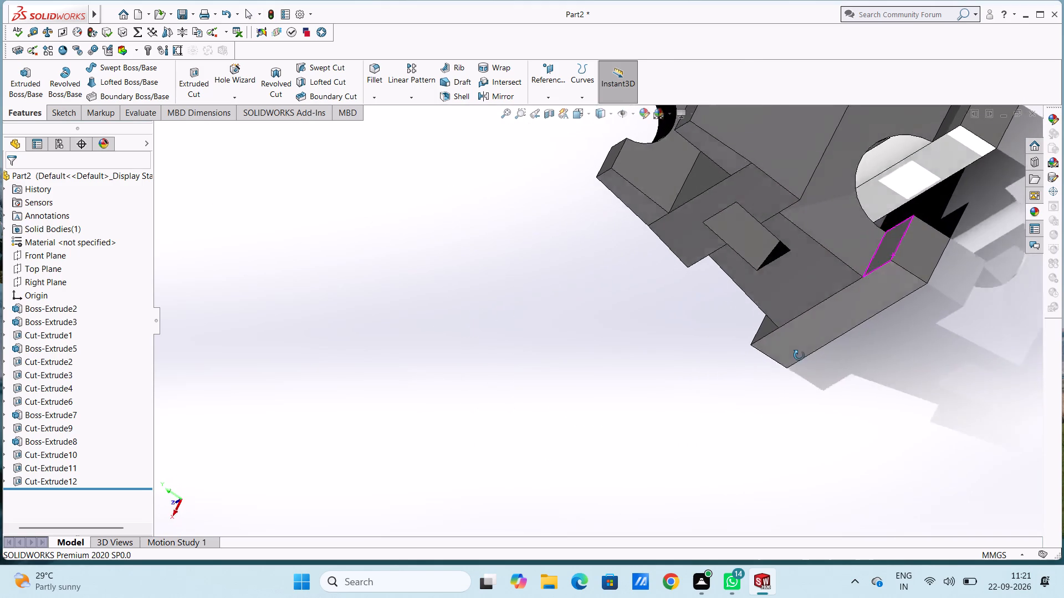
middle_click_drag(799, 355, 820, 257)
scroll(748, 280, "down", 6)
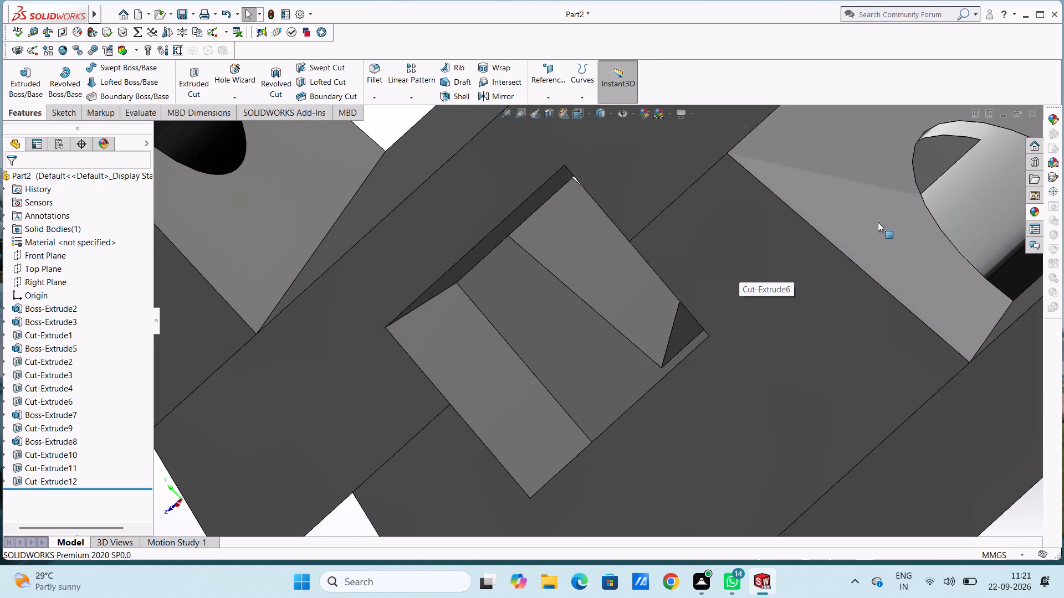
left_click(1034, 210)
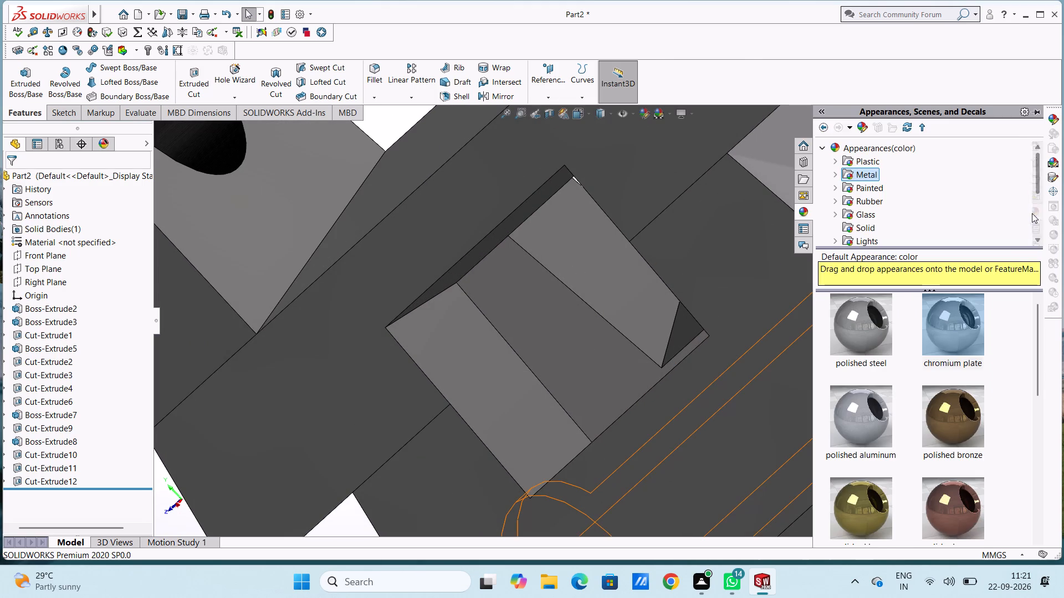
left_click_drag(968, 318, 520, 371)
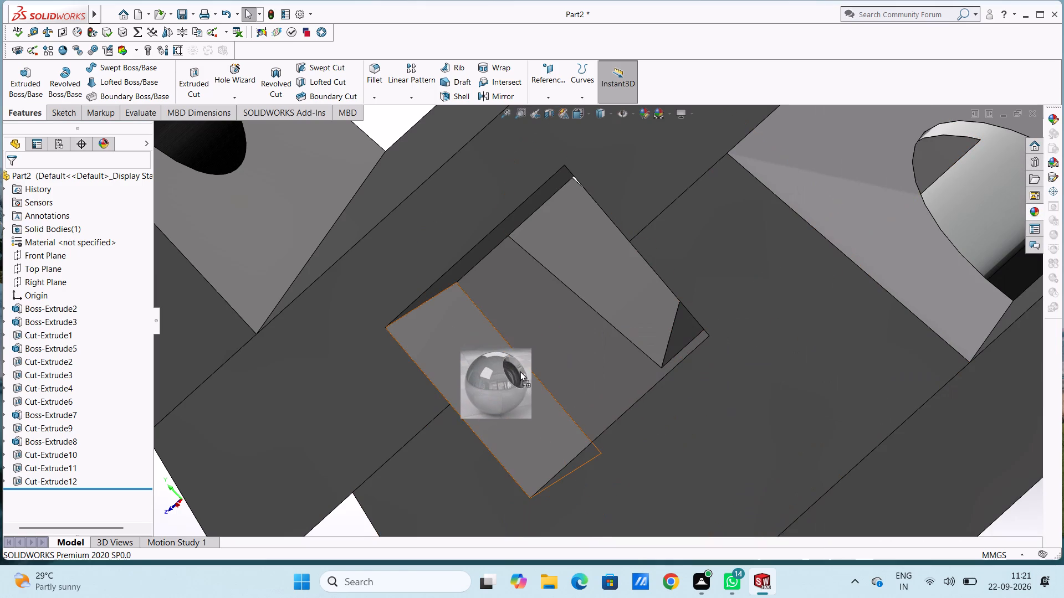
left_click_drag(520, 371, 519, 371)
left_click(519, 371)
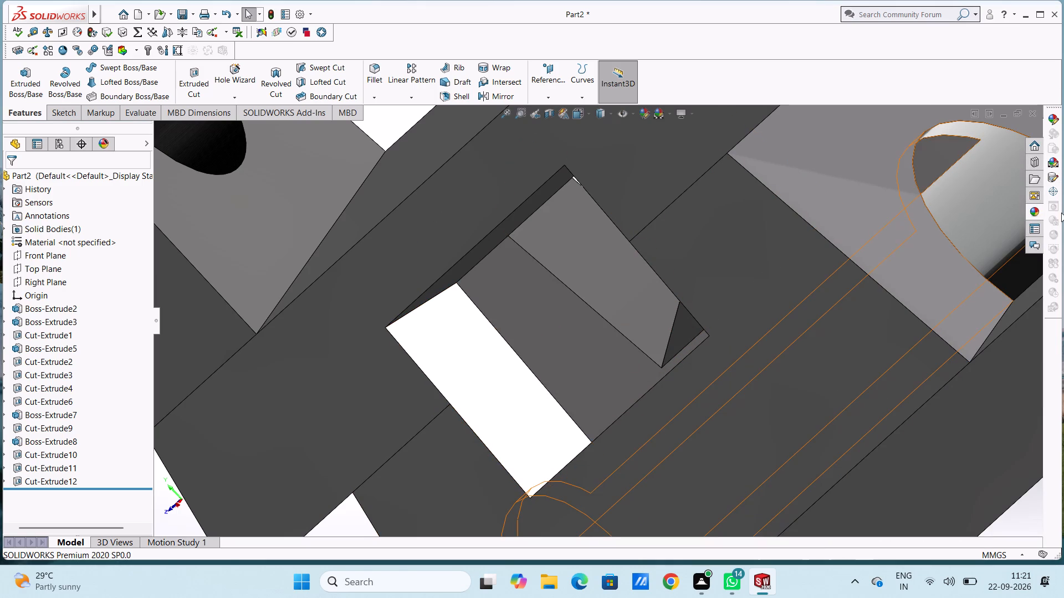
left_click(1032, 206)
left_click_drag(959, 319, 488, 287)
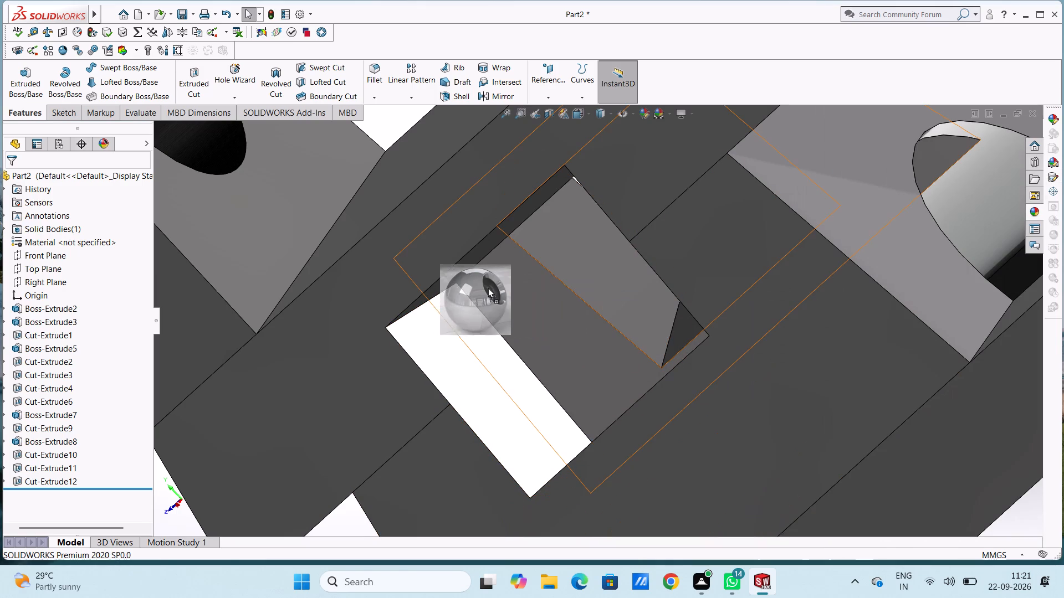
left_click_drag(488, 287, 480, 245)
left_click(481, 250)
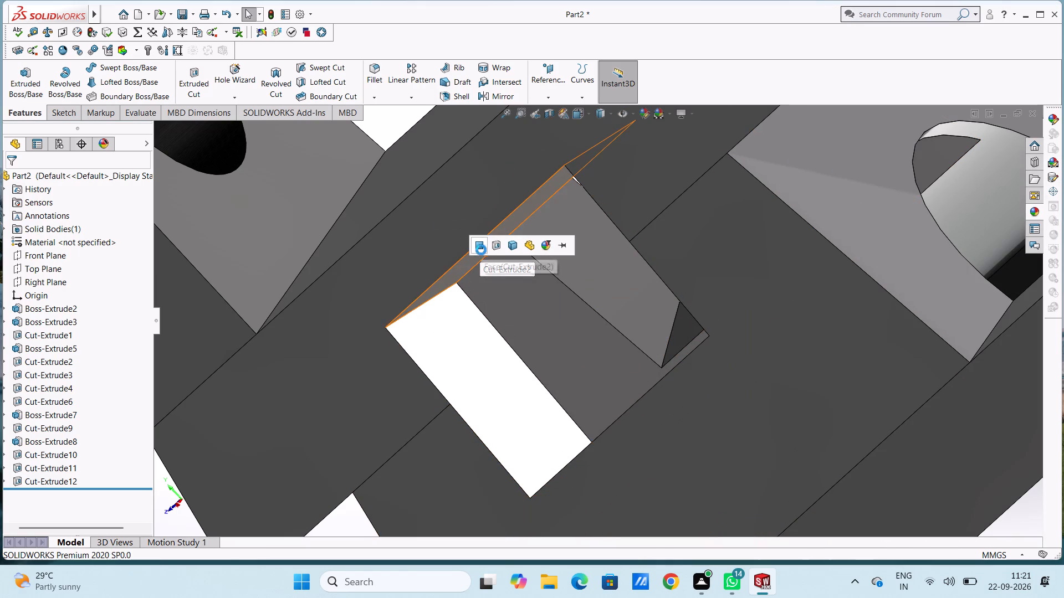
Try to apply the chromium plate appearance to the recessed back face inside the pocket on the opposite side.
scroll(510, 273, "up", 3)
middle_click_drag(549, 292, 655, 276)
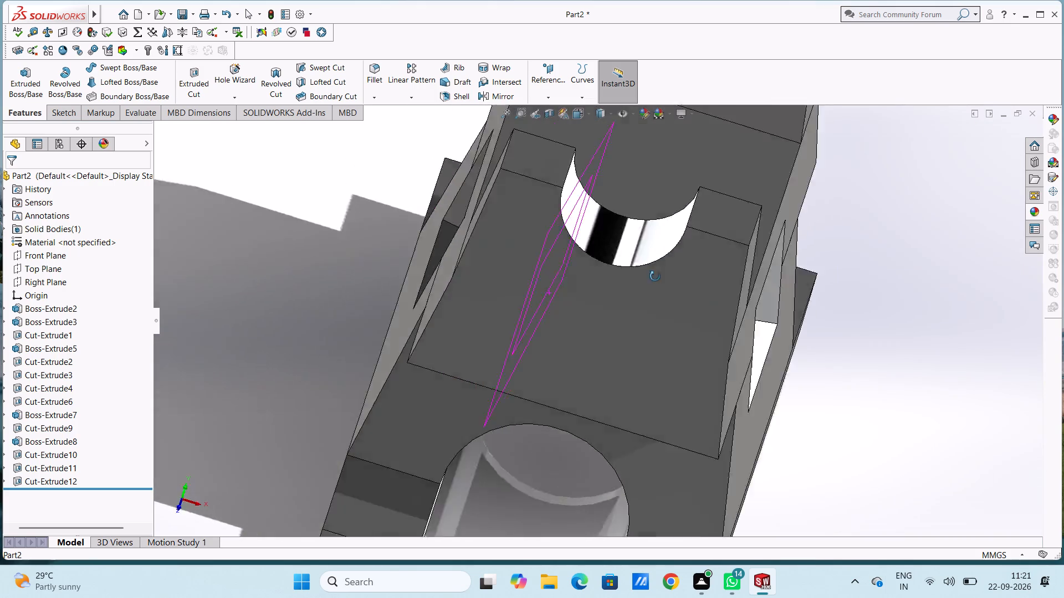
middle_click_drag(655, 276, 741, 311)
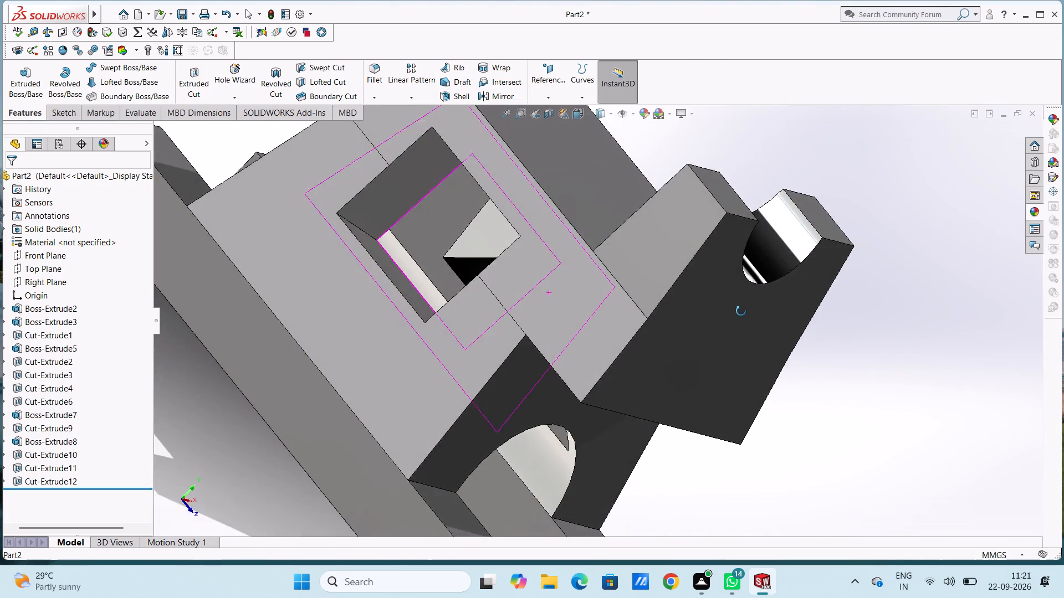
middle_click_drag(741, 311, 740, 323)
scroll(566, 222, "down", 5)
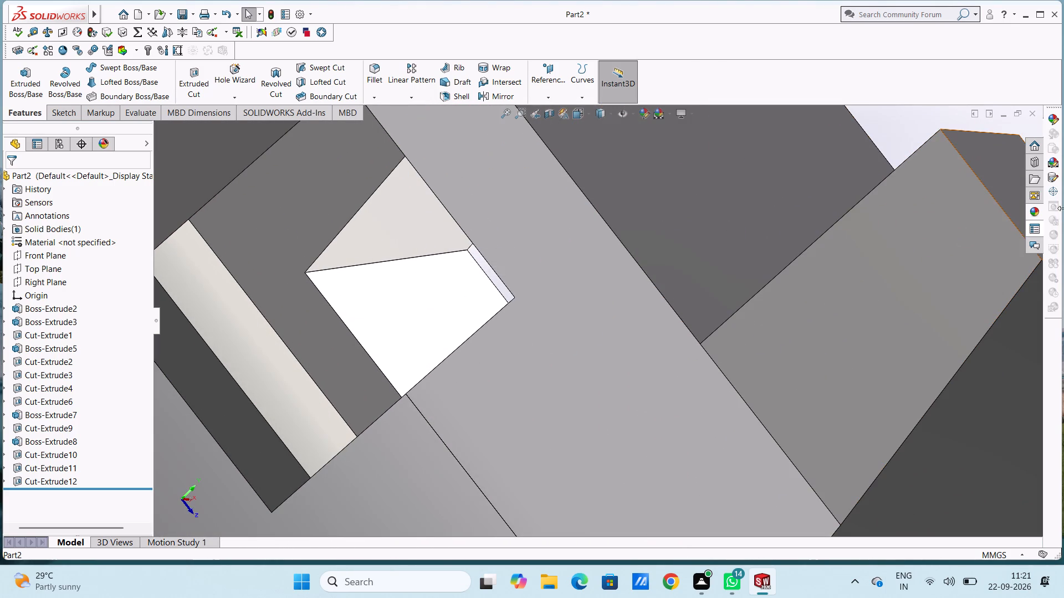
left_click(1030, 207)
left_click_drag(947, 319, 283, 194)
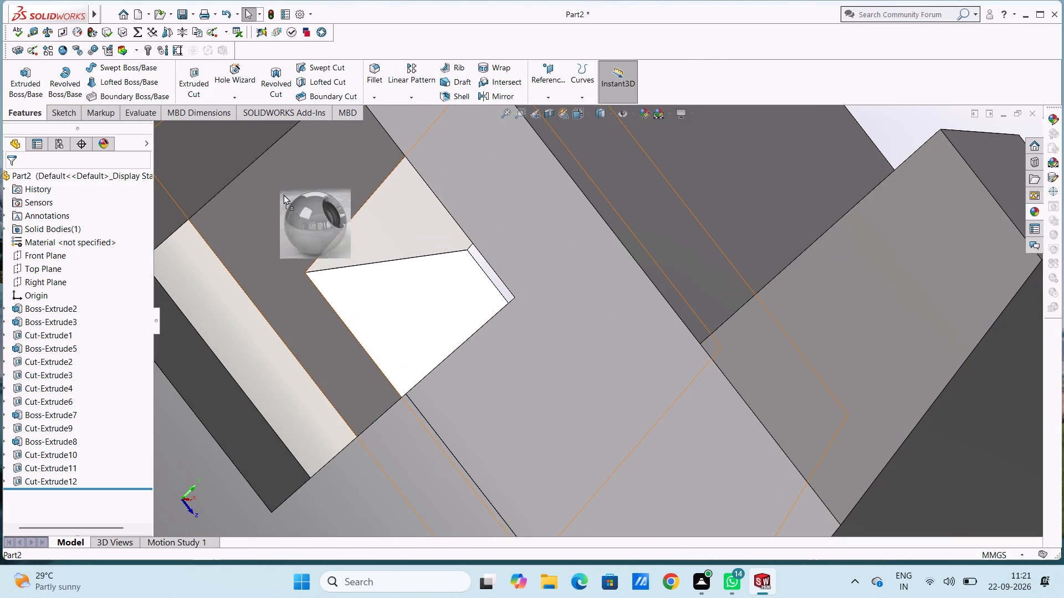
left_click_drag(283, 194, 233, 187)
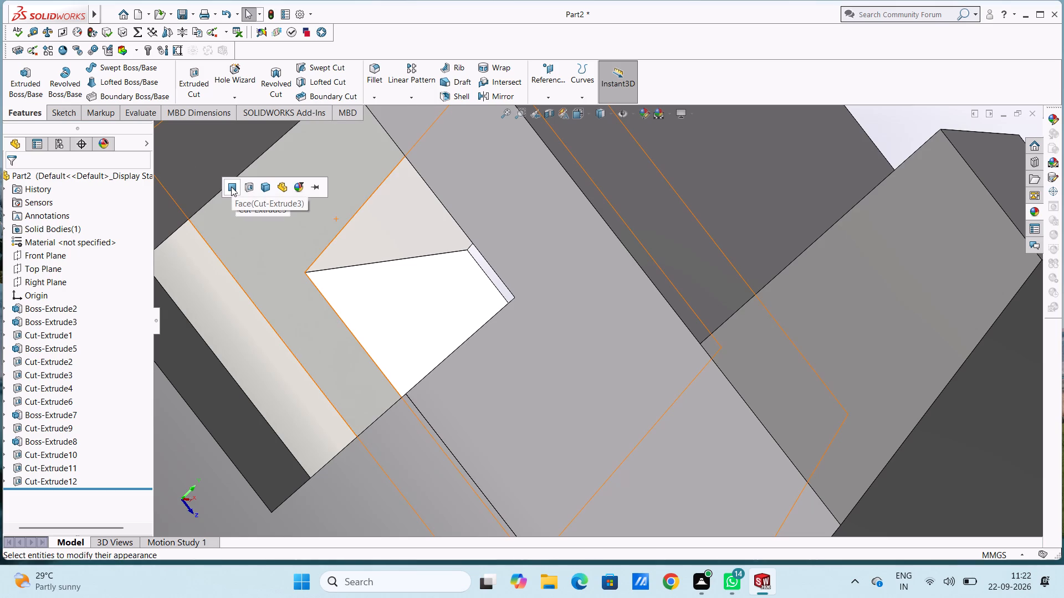
Apply the chromium plate appearance to two adjoining inner walls of the opposite side's pocket.
scroll(231, 186, "up", 7)
scroll(314, 214, "up", 2)
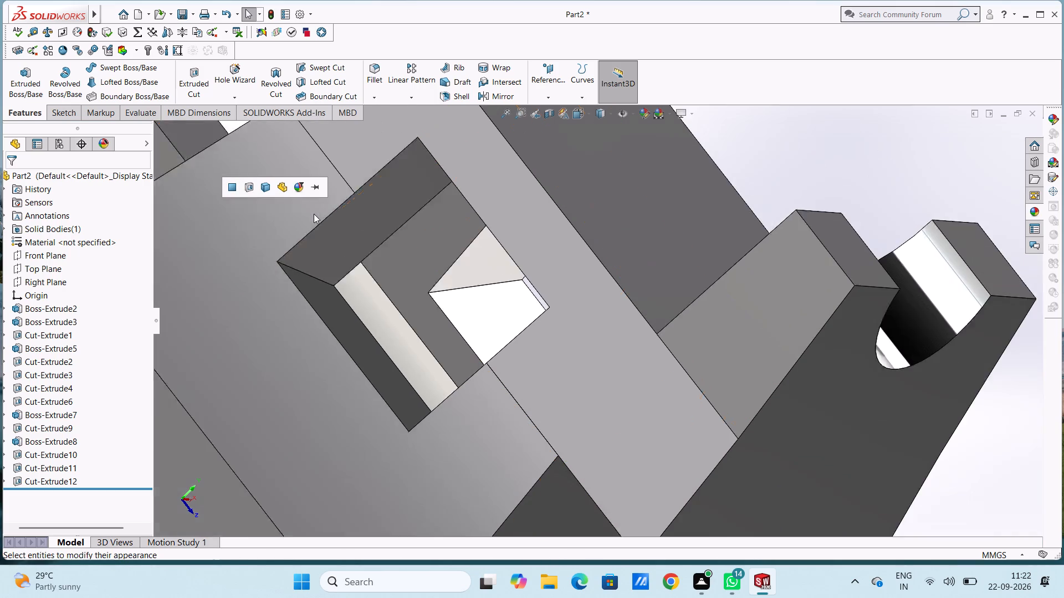
scroll(314, 214, "up", 2)
scroll(411, 236, "down", 5)
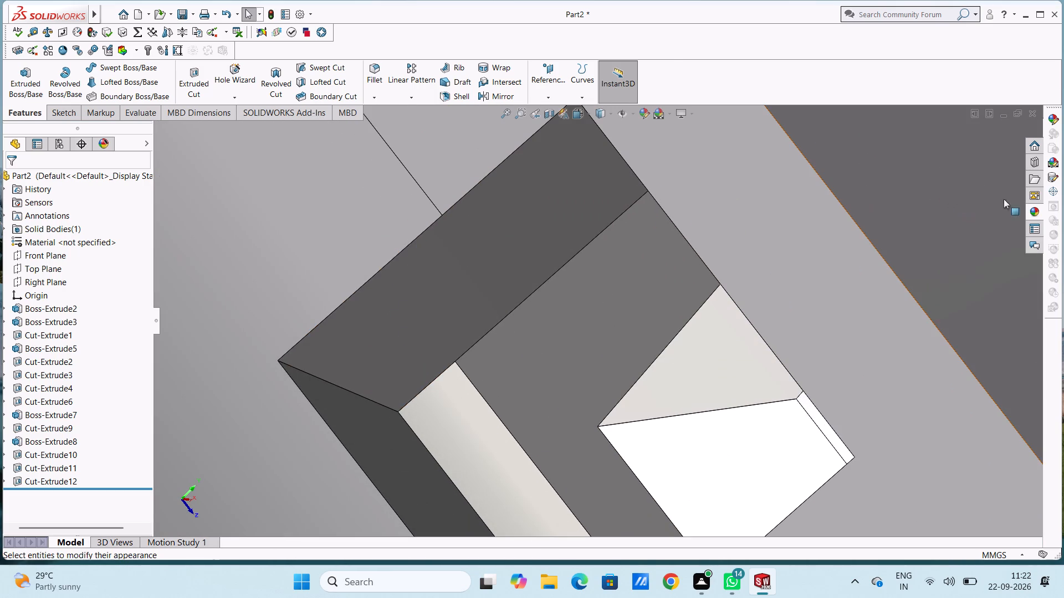
left_click(1036, 215)
left_click_drag(942, 326, 492, 281)
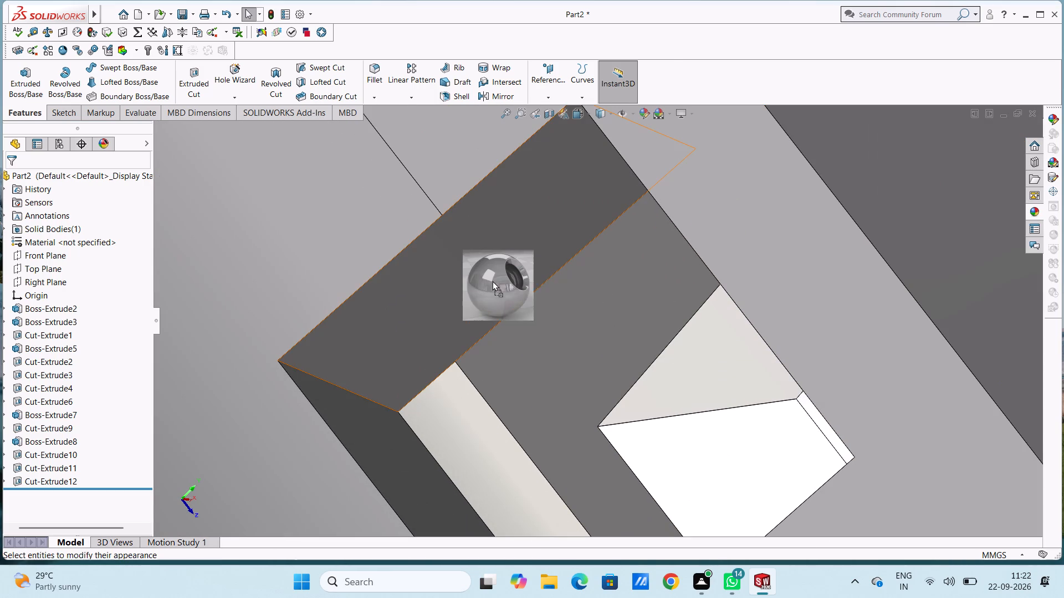
left_click_drag(492, 281, 464, 283)
left_click(463, 283)
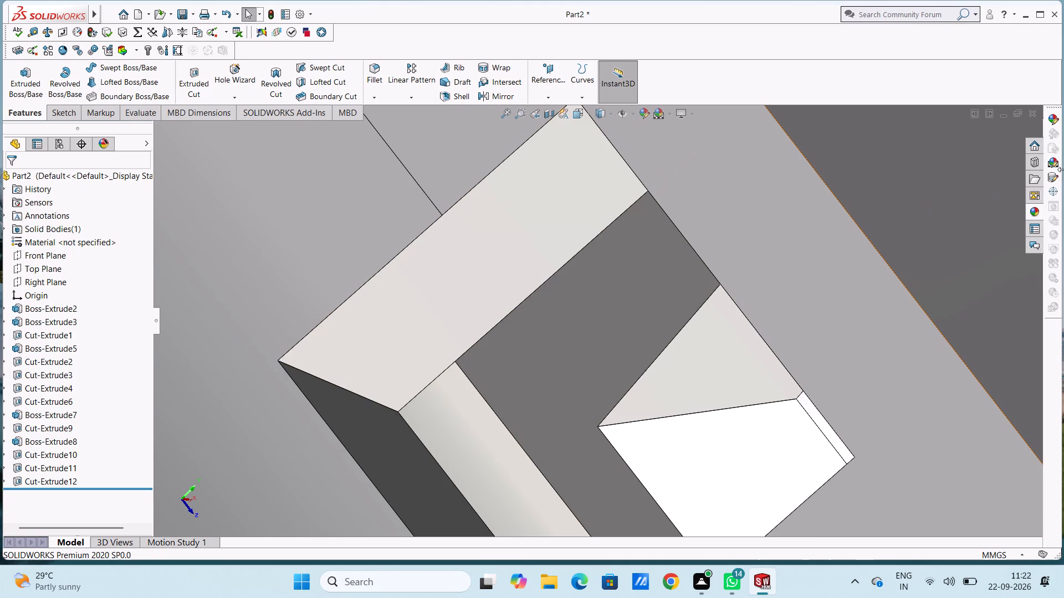
left_click(1034, 215)
left_click_drag(958, 319, 376, 449)
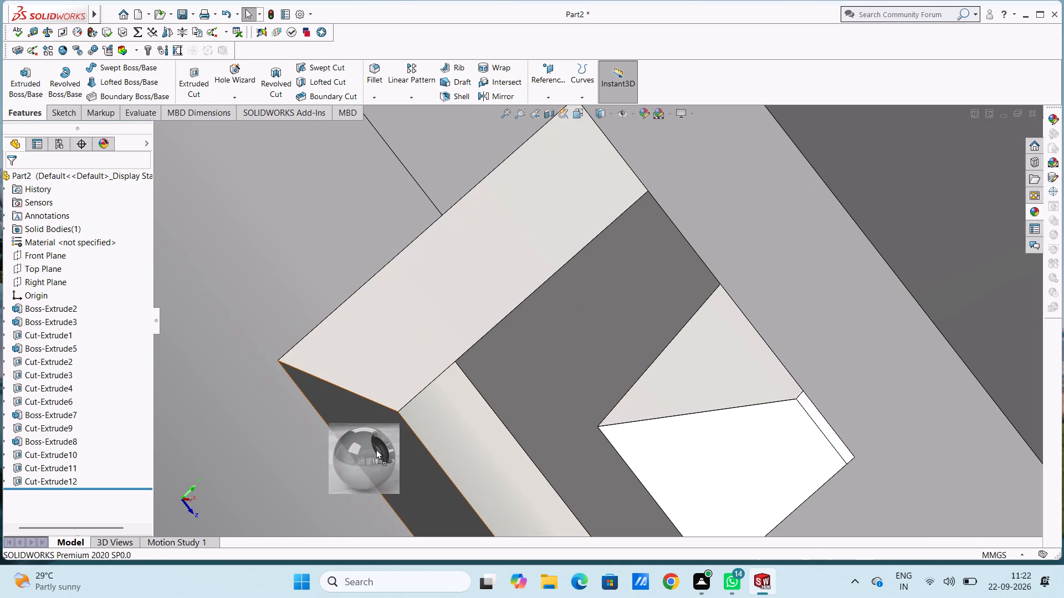
left_click_drag(376, 449, 432, 385)
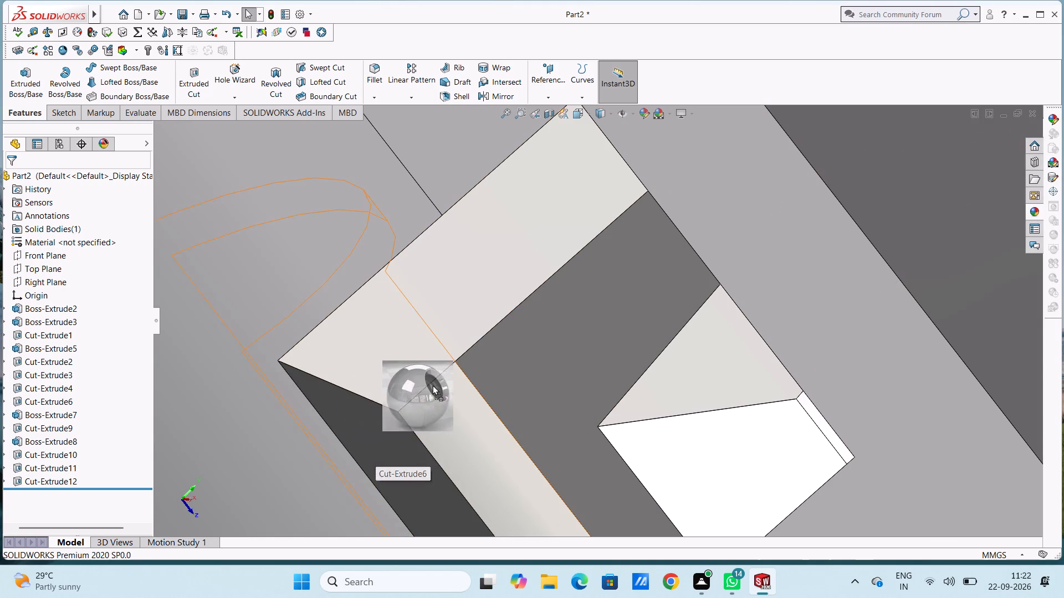
left_click_drag(432, 385, 391, 440)
left_click(388, 439)
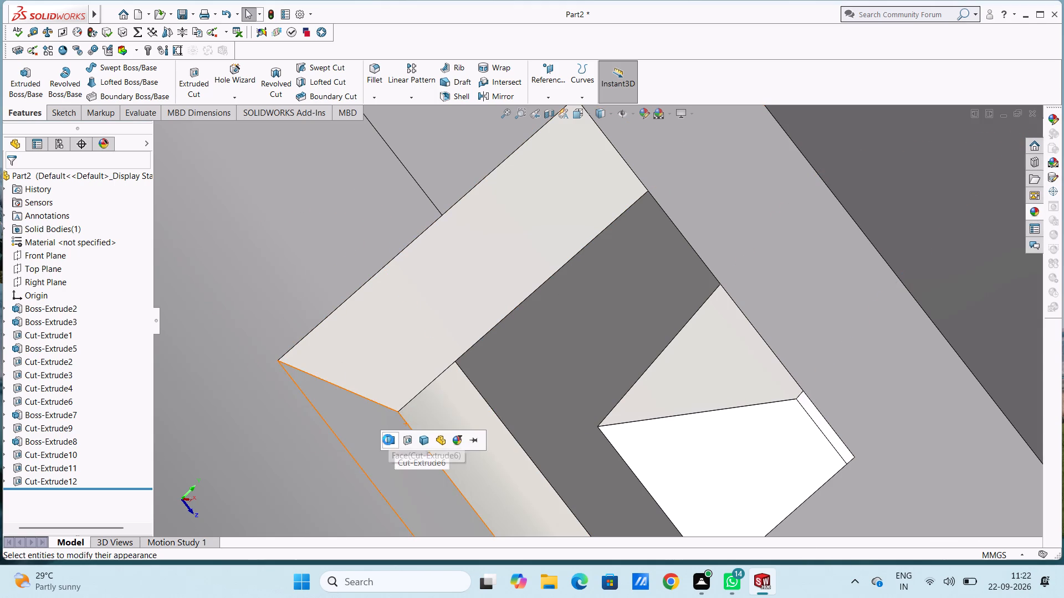
Apply the chromium plate appearance to the other two uncoated inner walls of the same pocket.
scroll(388, 440, "up", 9)
middle_click_drag(505, 349, 525, 364)
middle_click_drag(540, 374, 568, 404)
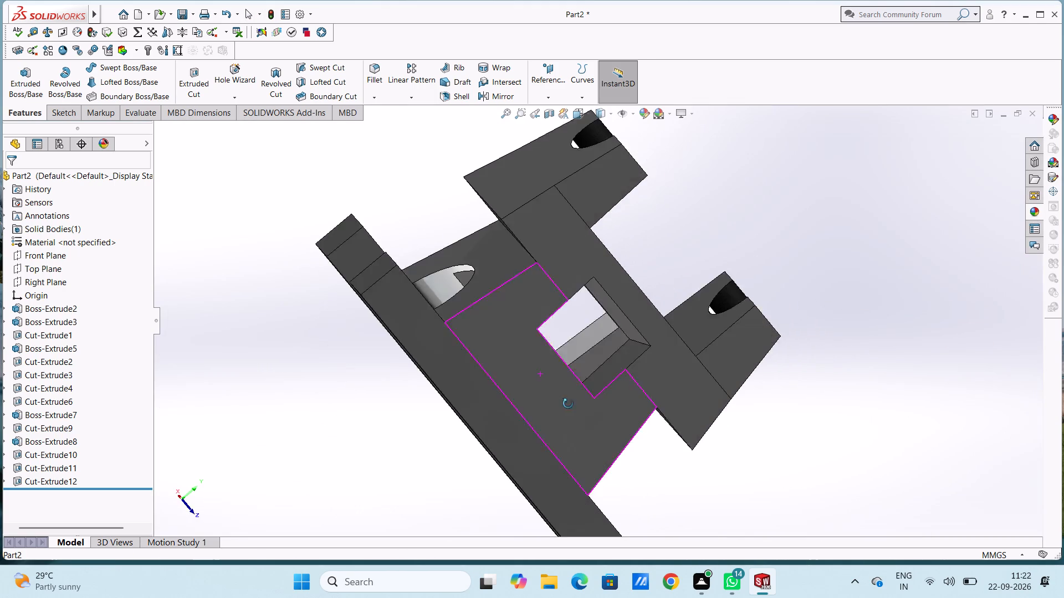
middle_click_drag(568, 404, 571, 405)
middle_click(572, 405)
middle_click(572, 405)
middle_click_drag(573, 405, 584, 405)
scroll(626, 344, "down", 5)
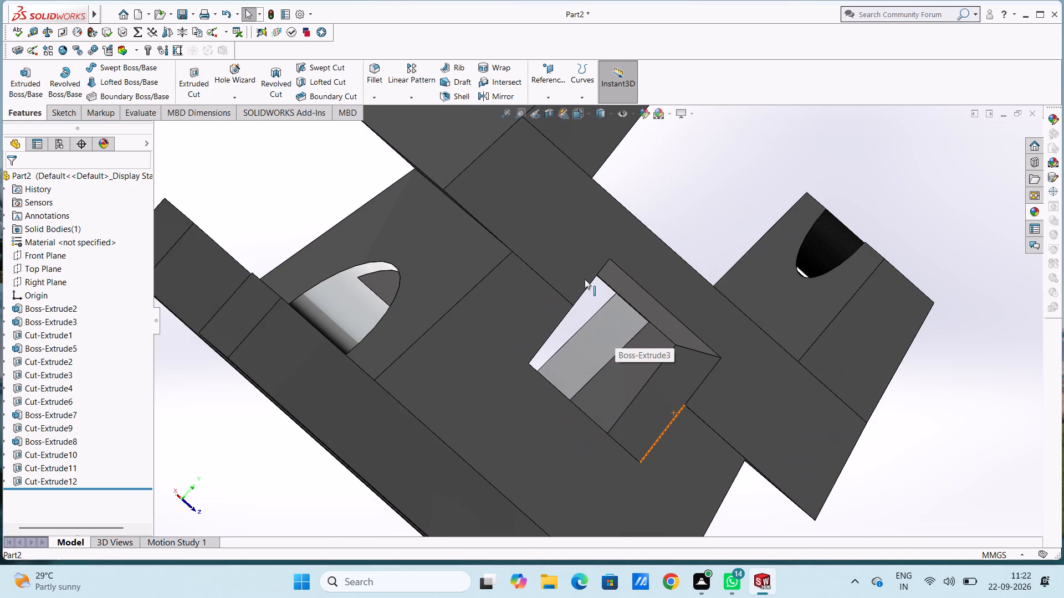
middle_click_drag(612, 312, 637, 279)
scroll(751, 275, "down", 2)
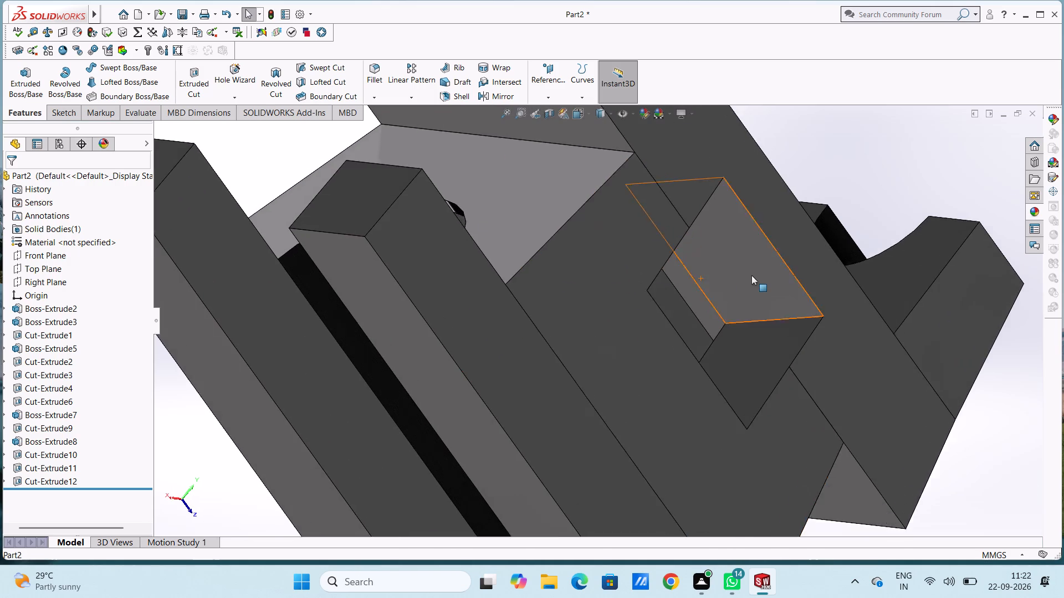
scroll(751, 275, "down", 3)
left_click(1034, 211)
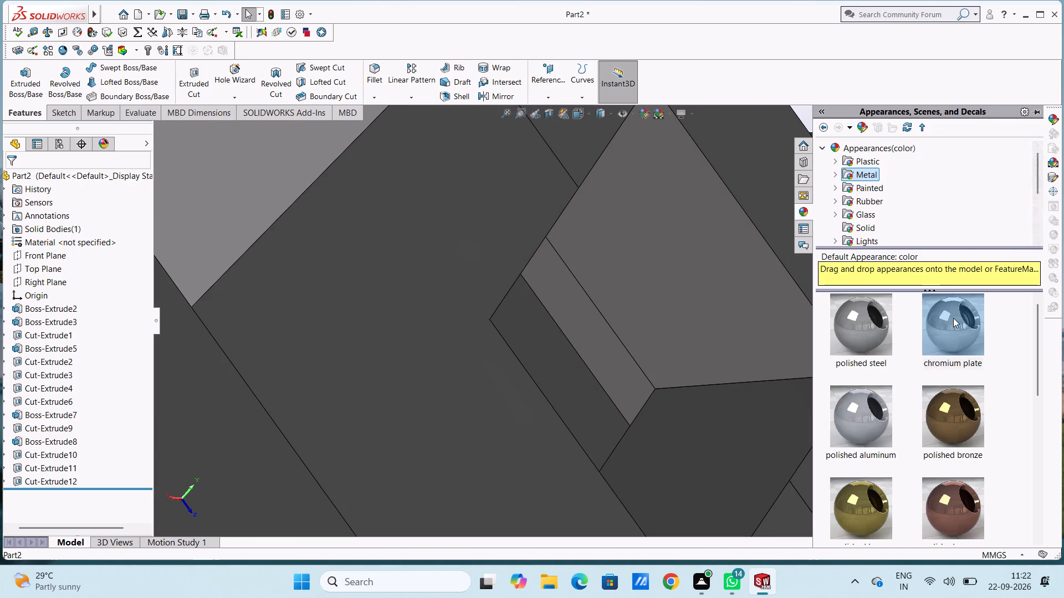
left_click_drag(953, 318, 693, 298)
left_click(693, 298)
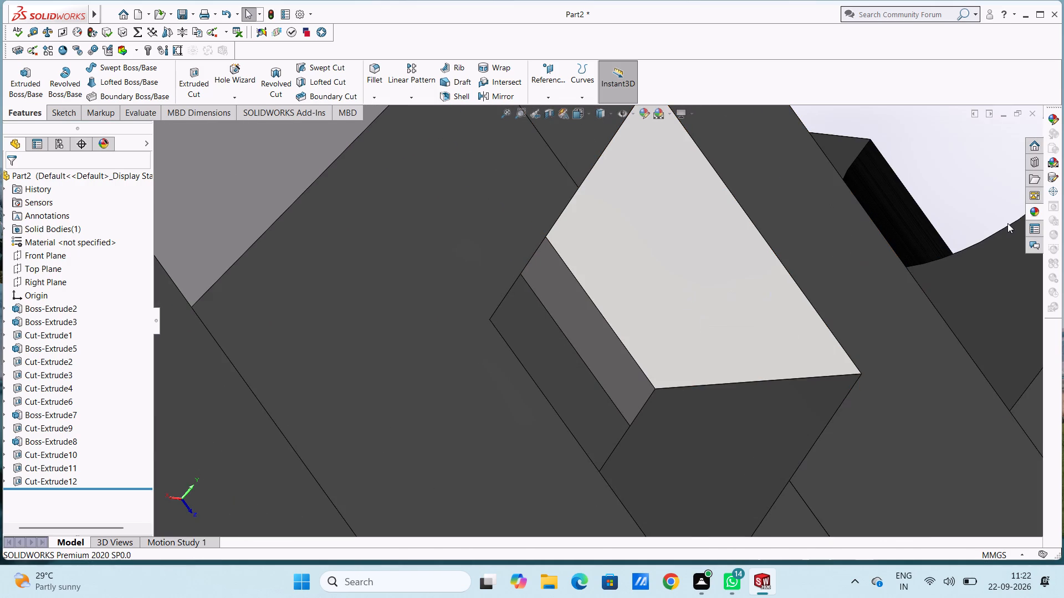
left_click(1036, 211)
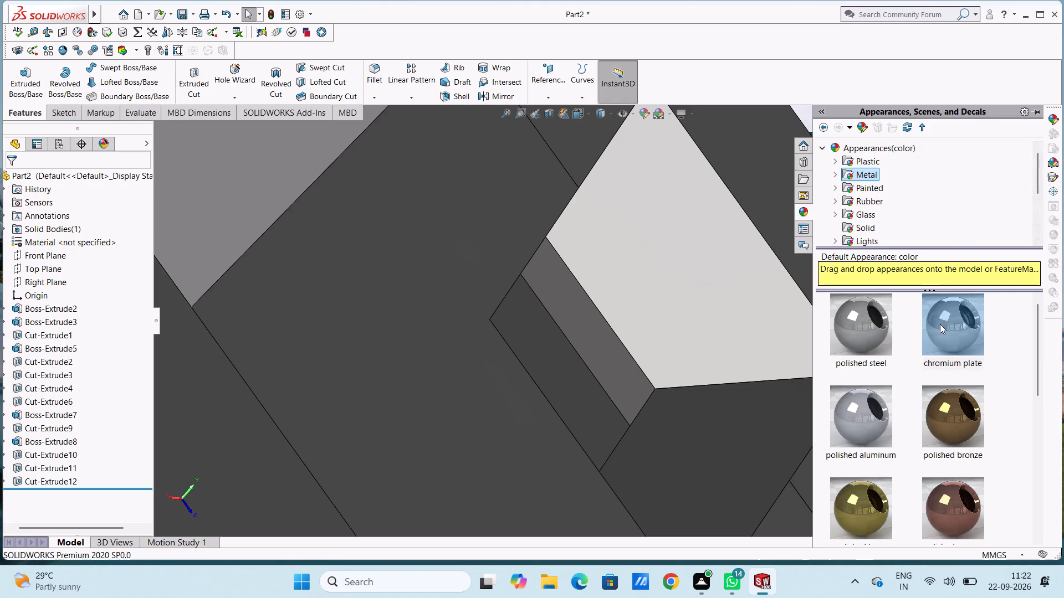
left_click_drag(940, 324, 739, 427)
left_click(733, 427)
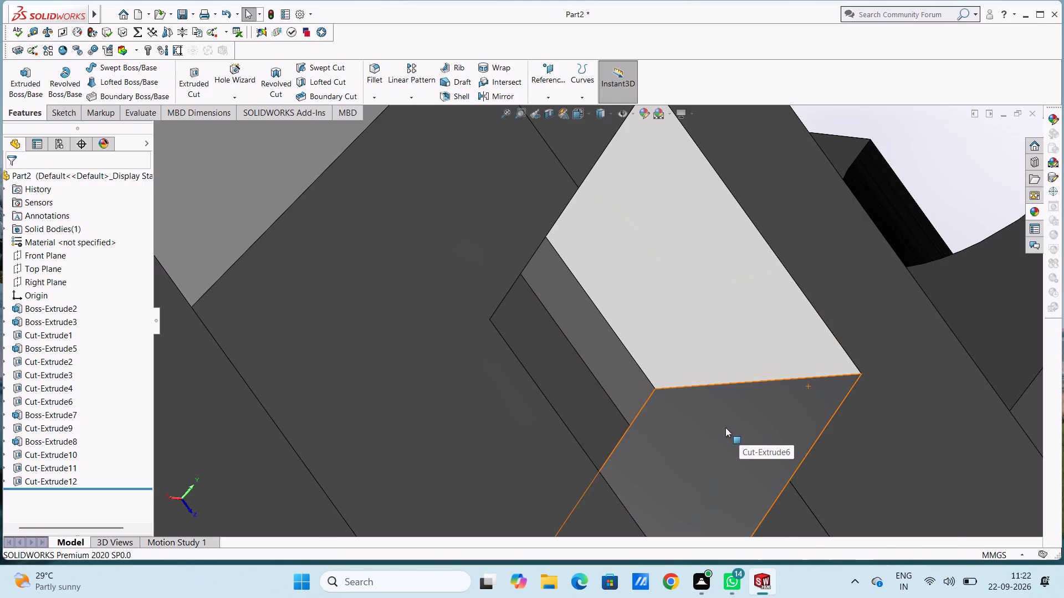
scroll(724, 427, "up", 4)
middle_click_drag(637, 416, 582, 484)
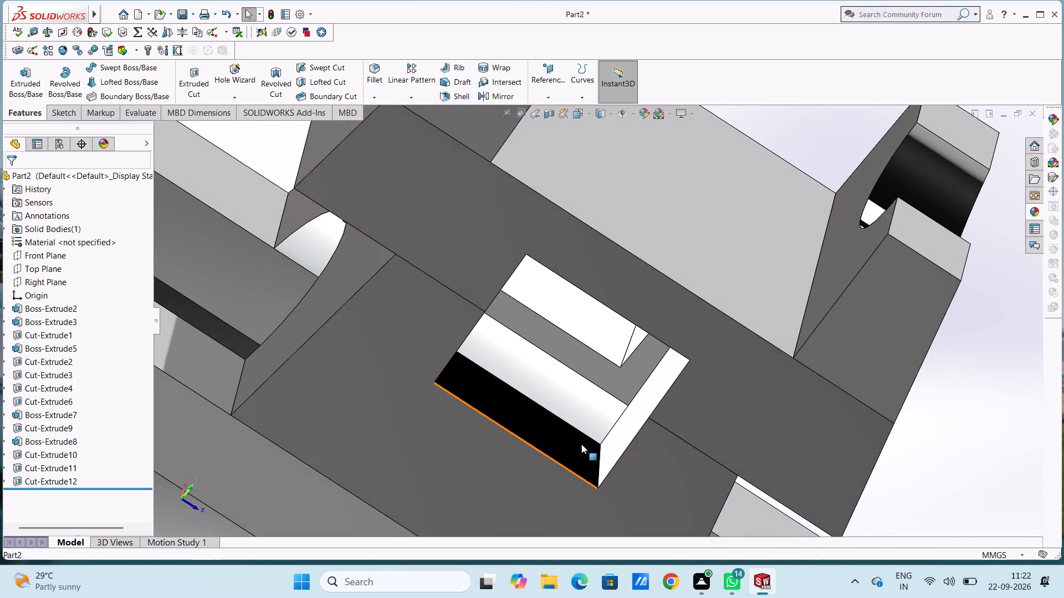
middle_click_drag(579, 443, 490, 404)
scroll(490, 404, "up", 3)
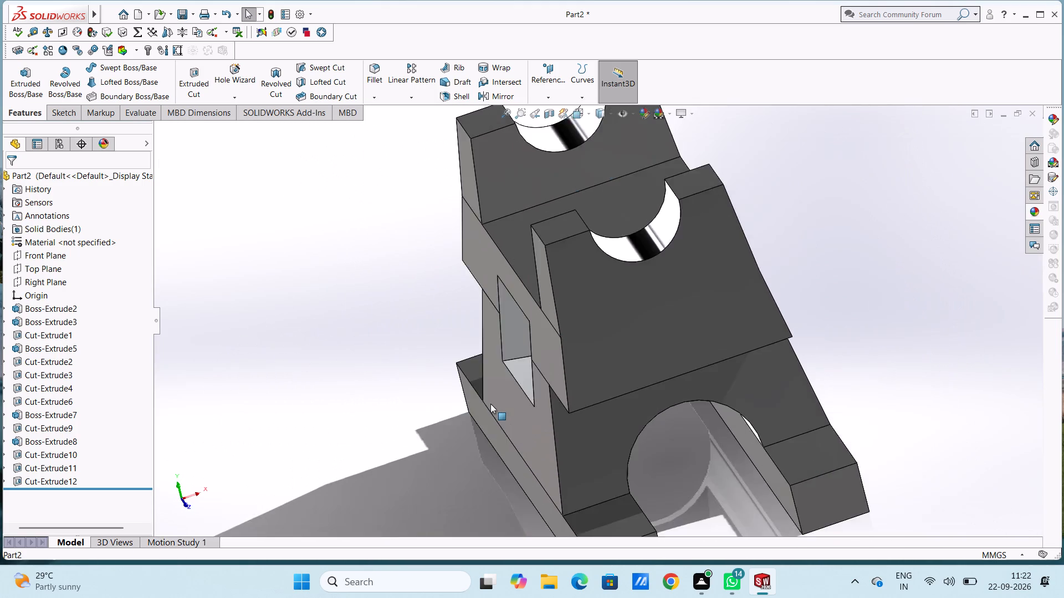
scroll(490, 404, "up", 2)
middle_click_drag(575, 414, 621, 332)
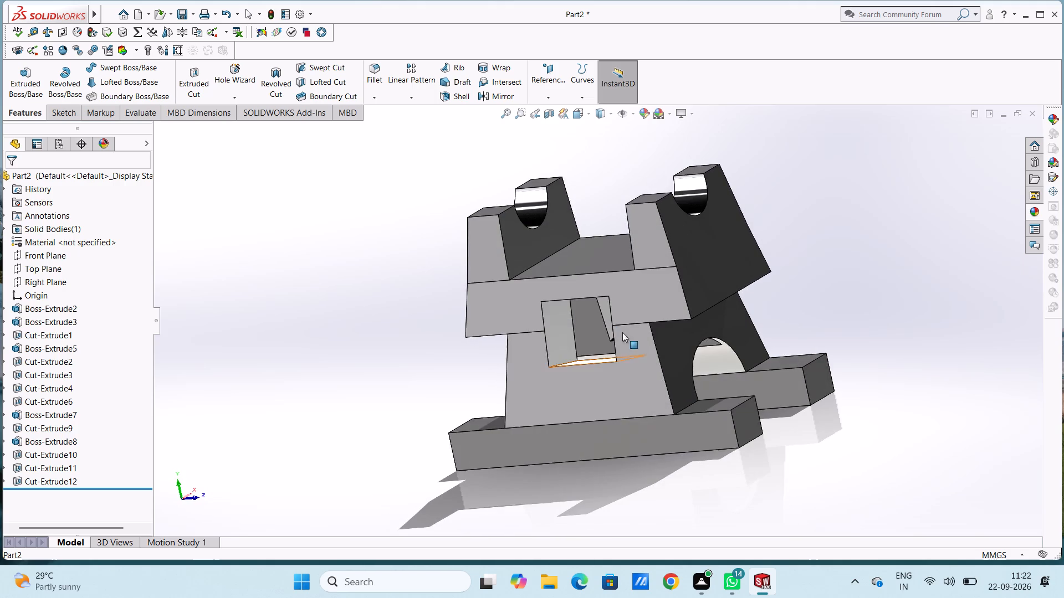
Apply the chromium plate appearance to the inner side face of the far foot, beside the arch opening.
scroll(831, 359, "down", 6)
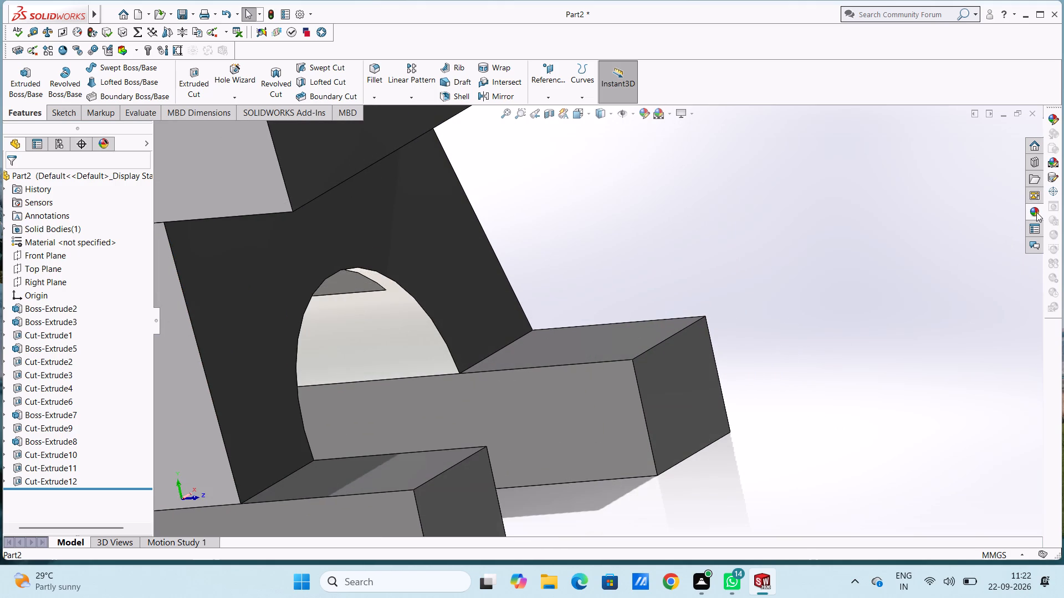
left_click(1036, 212)
left_click_drag(942, 330, 548, 435)
left_click(544, 432)
scroll(541, 432, "up", 7)
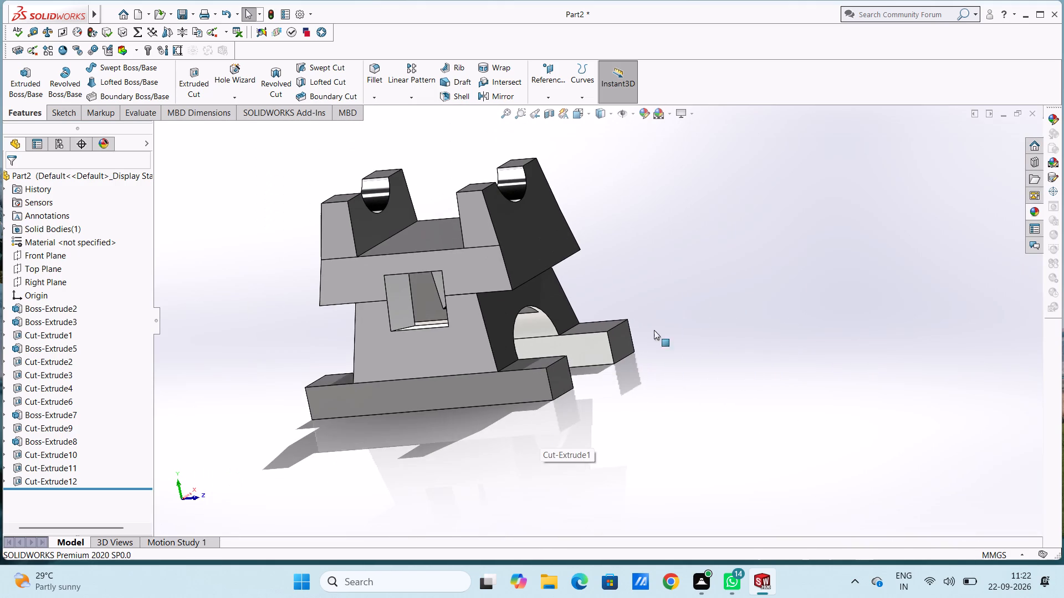
Set the part to isometric view and save it in Documents as "cross drilled guide base".
middle_click_drag(667, 323, 557, 466)
middle_click_drag(730, 234, 788, 264)
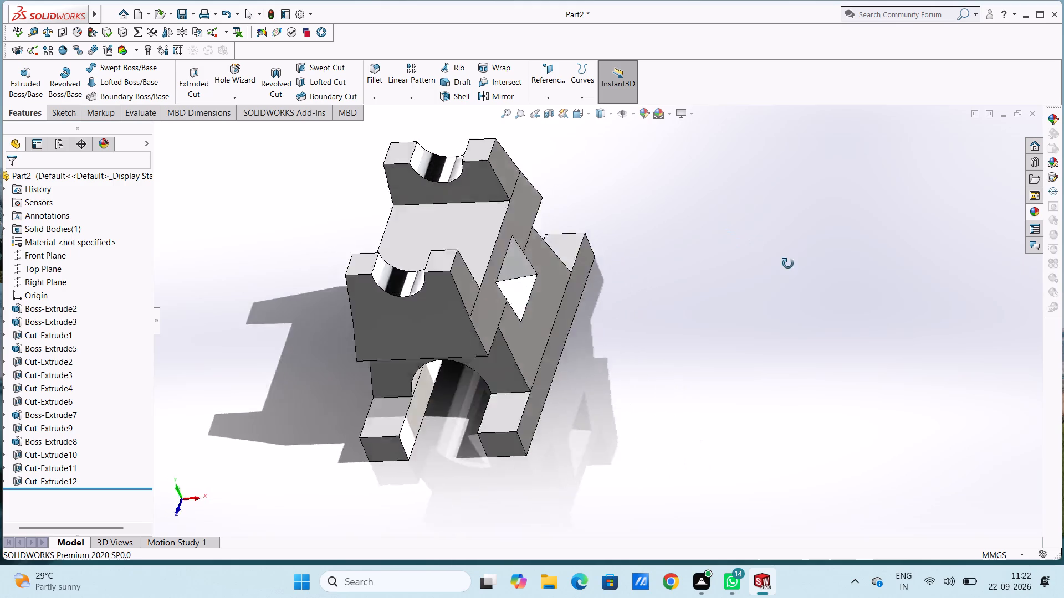
middle_click_drag(788, 264, 808, 333)
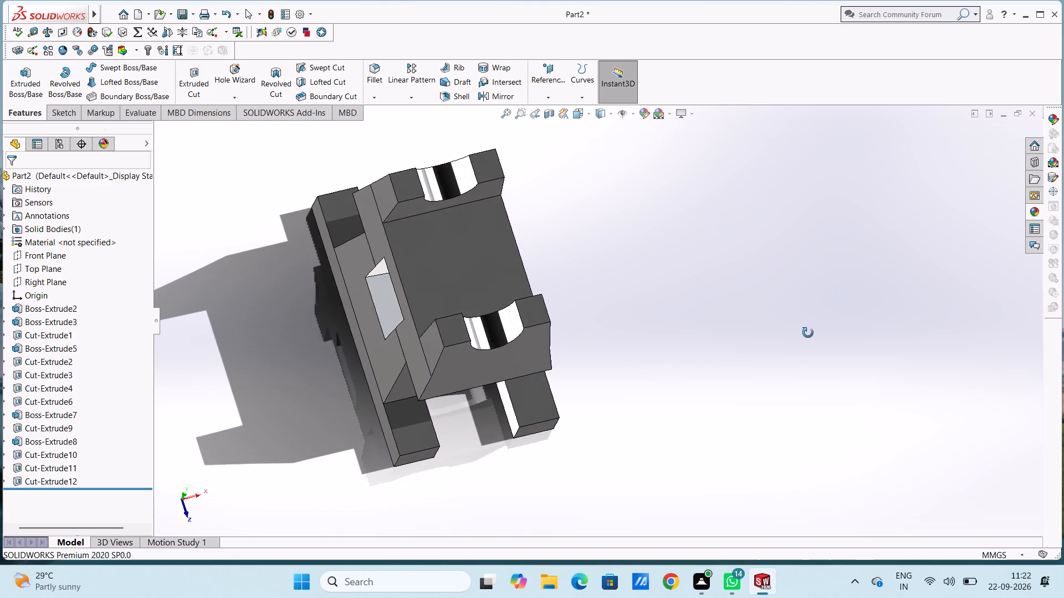
middle_click_drag(808, 333, 807, 333)
key("ctrl+7")
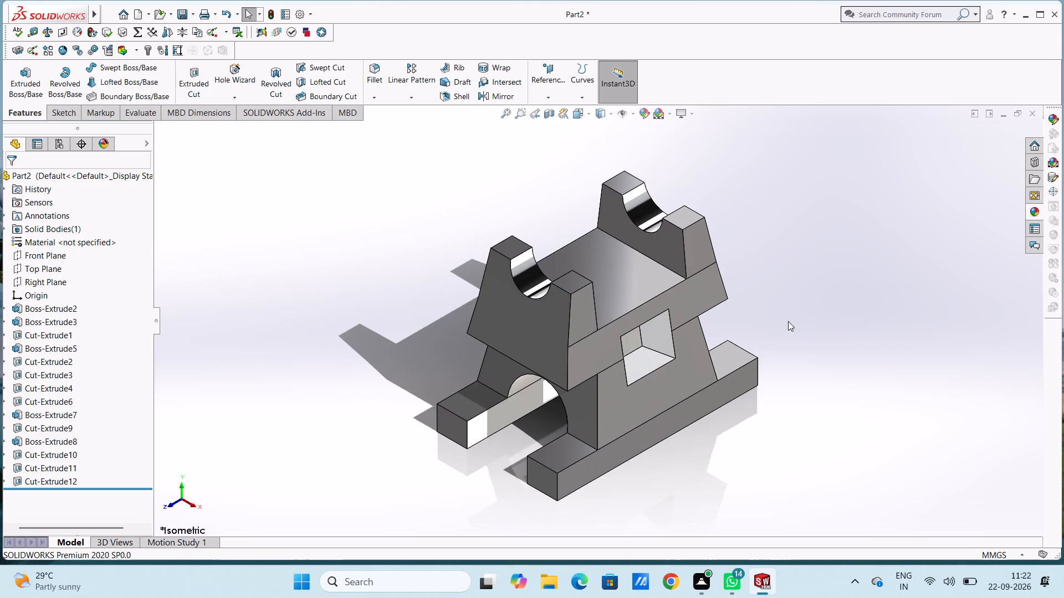
key("ctrl+s")
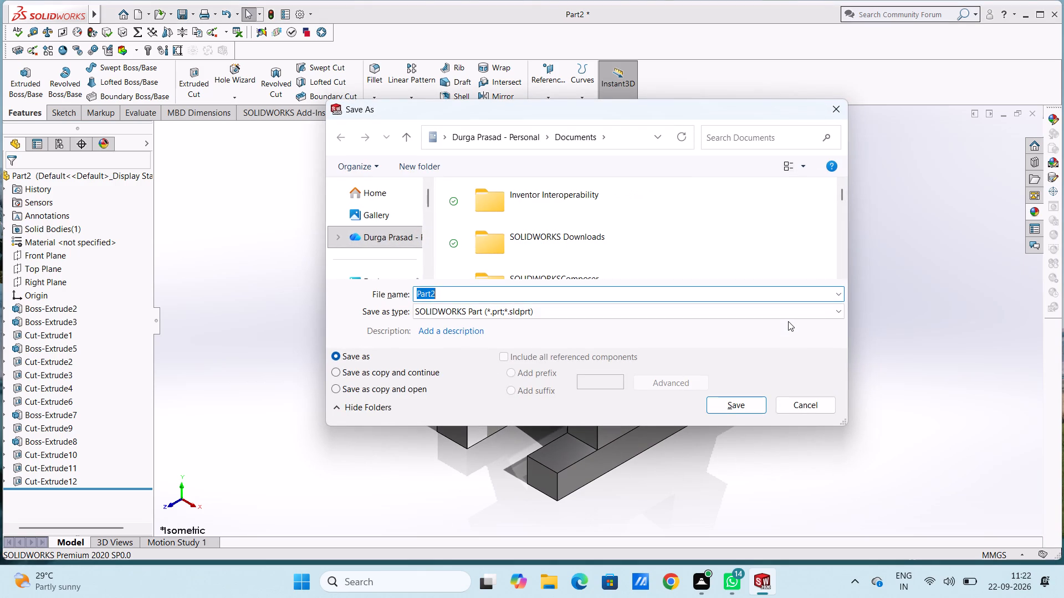
type("drilled")
key("space")
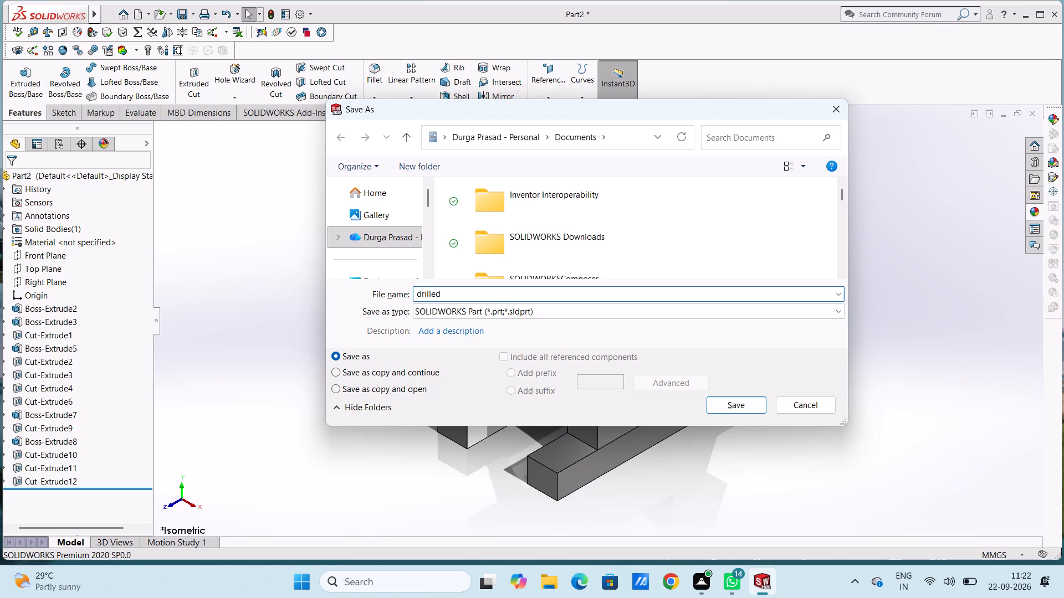
type("guide")
key("space")
key("BackSpace")
key("BackSpace")
key("BackSpace")
key("BackSpace")
key("BackSpace")
key("BackSpace")
key("BackSpace")
key("BackSpace")
key("BackSpace")
key("BackSpace")
key("BackSpace")
key("BackSpace")
key("BackSpace")
key("BackSpace")
key("BackSpace")
key("BackSpace")
key("BackSpace")
key("BackSpace")
key("BackSpace")
key("BackSpace")
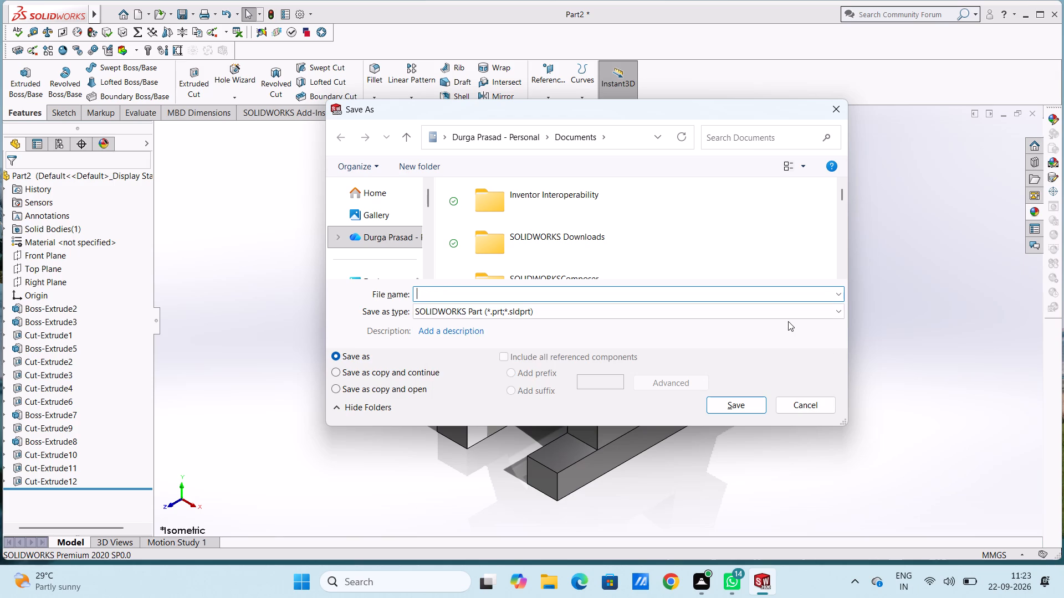
type("cr")
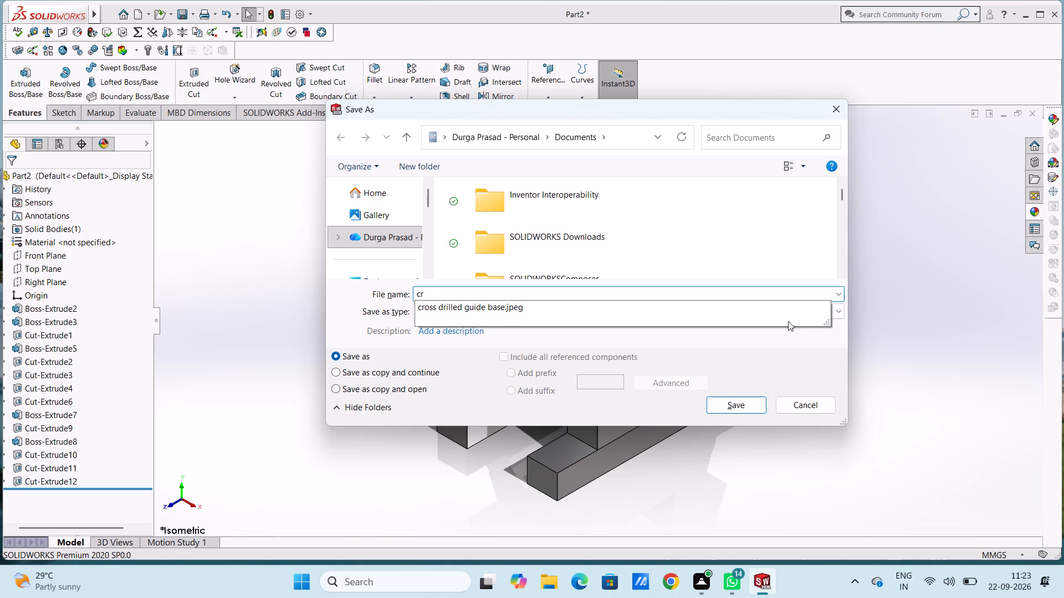
type("oss drilled guide base")
left_click(734, 401)
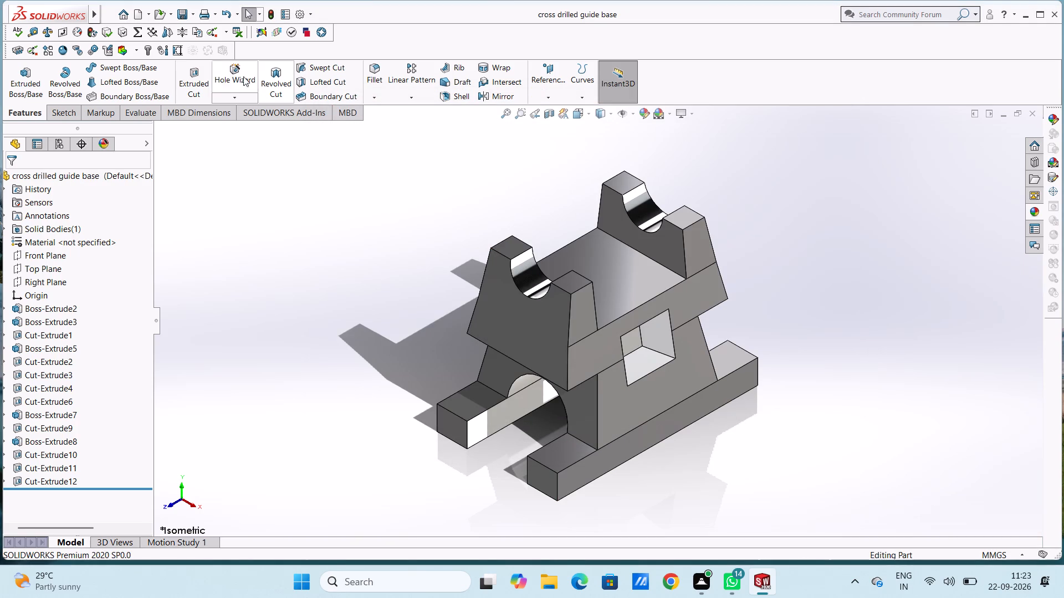
Save a PDF version of the part in Documents under the name "cross drilled guide base".
left_click(192, 14)
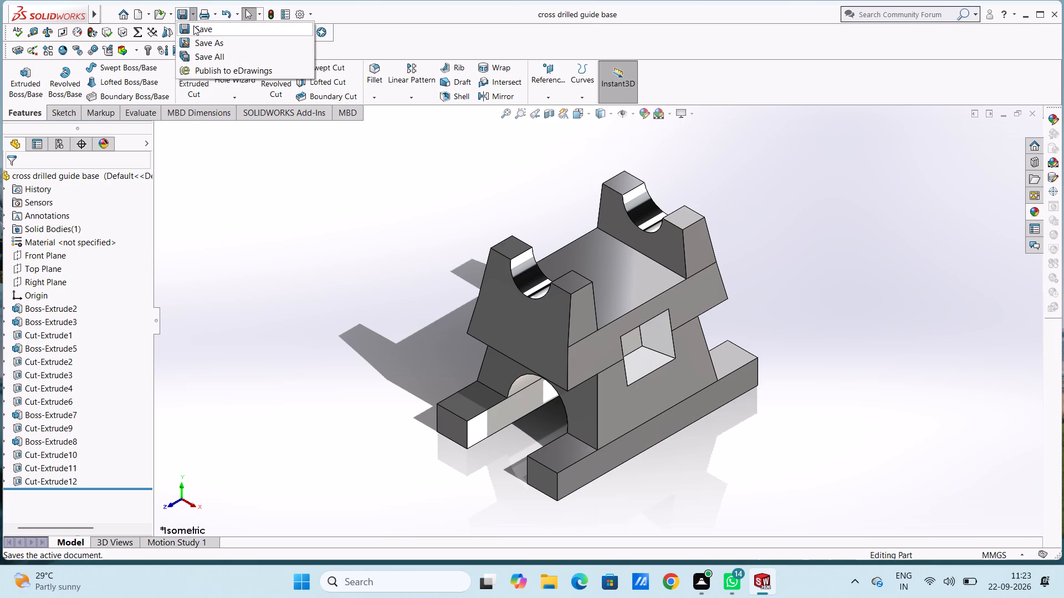
left_click(199, 41)
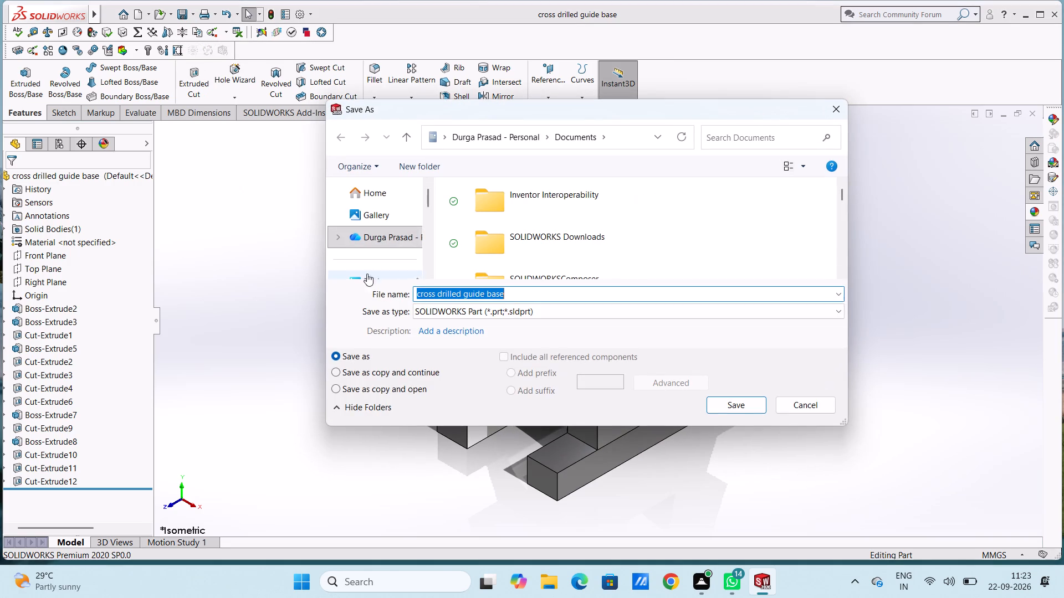
left_click(549, 316)
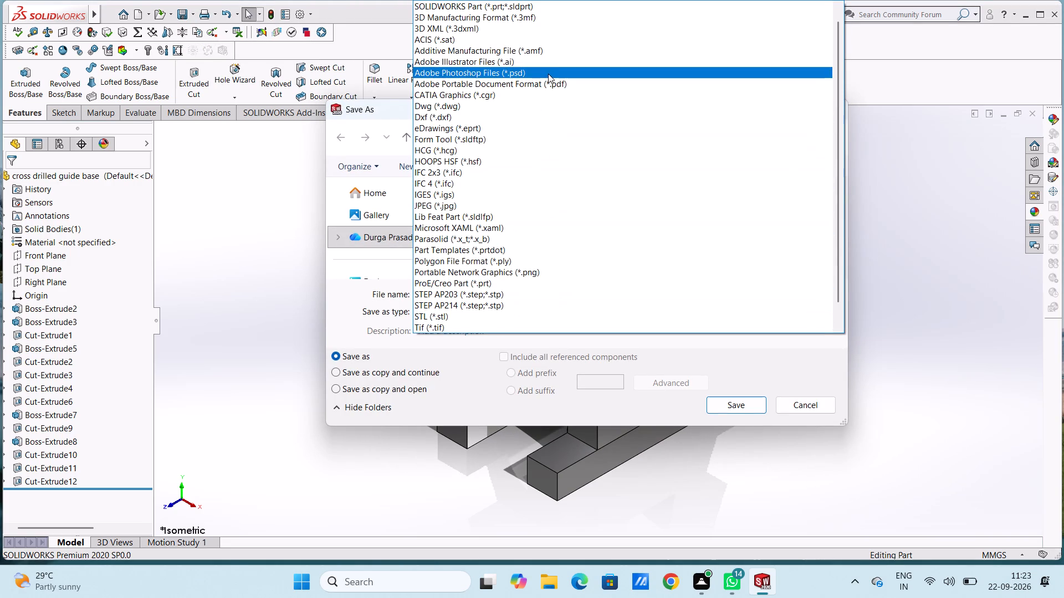
left_click(550, 83)
left_click(736, 425)
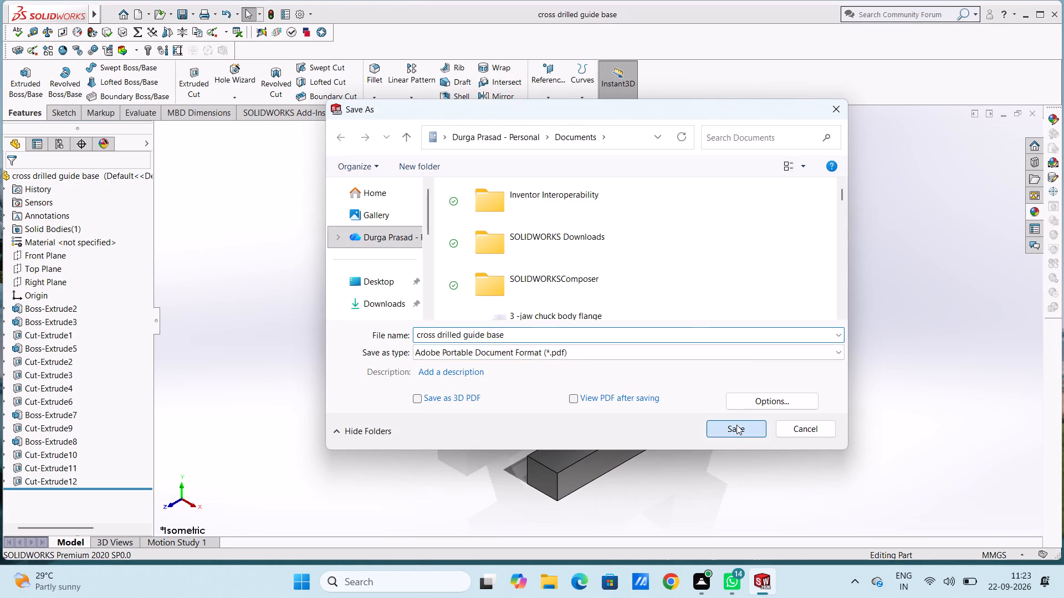